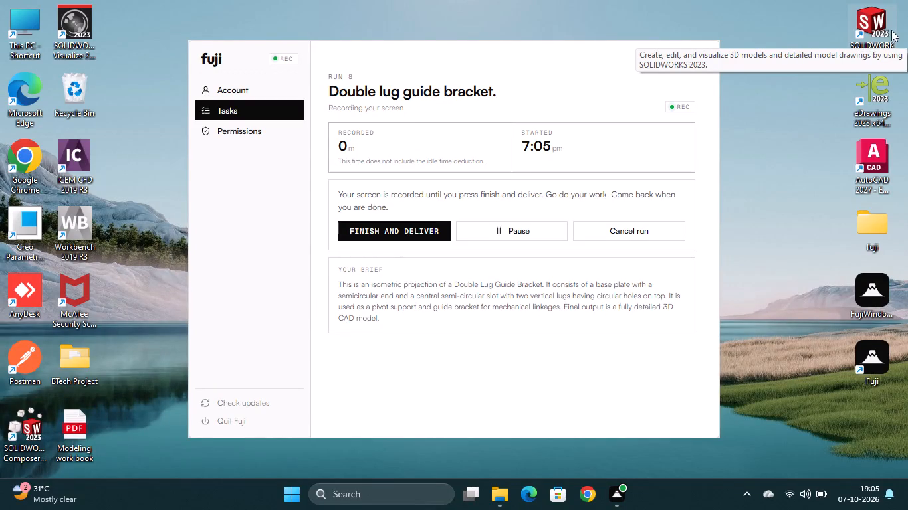
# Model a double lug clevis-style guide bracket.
# Launch SOLIDWORKS 2023 from the desktop to begin modelling the double lug guide bracket.
pyautogui.tripleClick(861, 27)
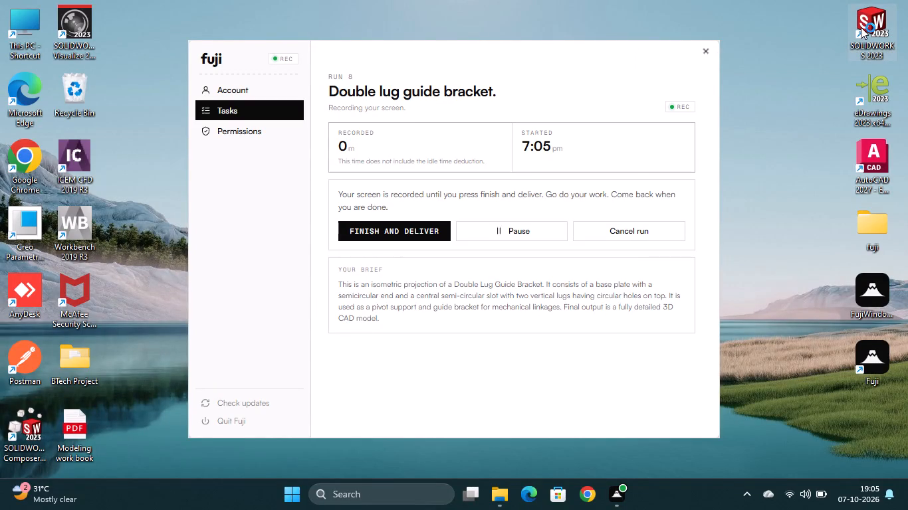
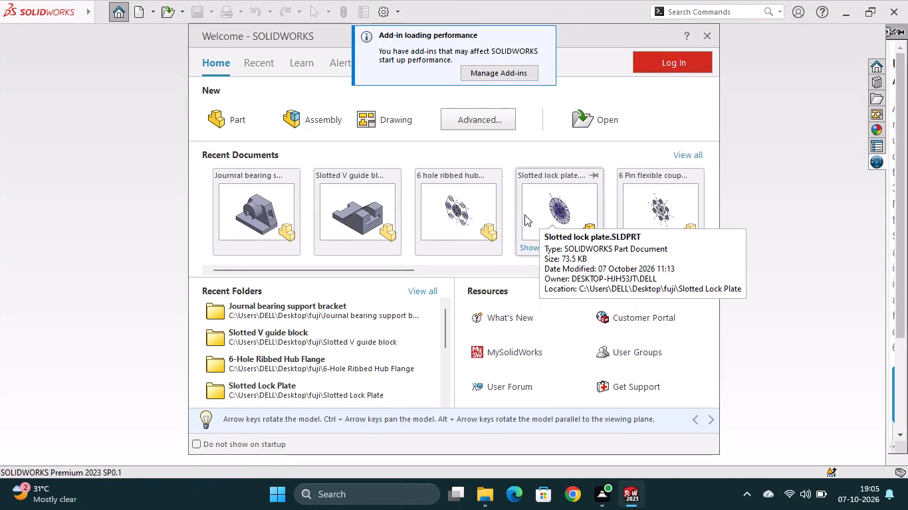
# Create a new part document.
pyautogui.click(252, 124)
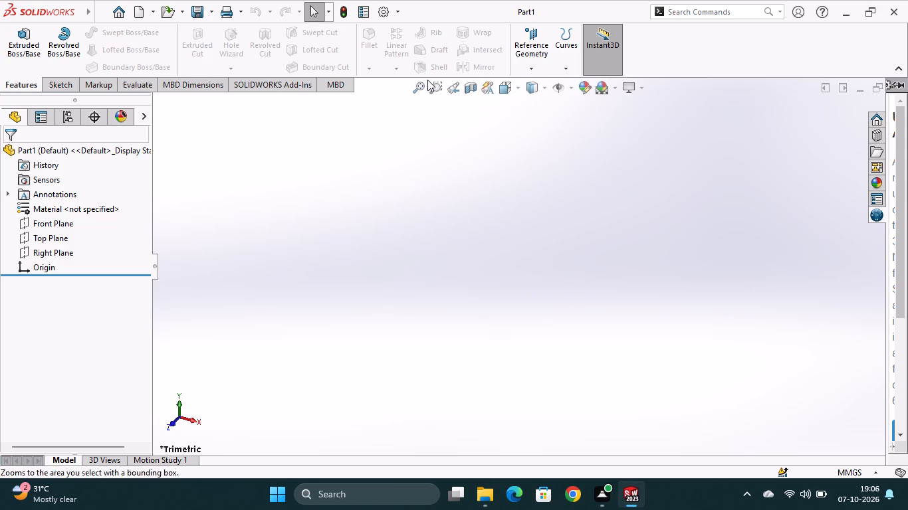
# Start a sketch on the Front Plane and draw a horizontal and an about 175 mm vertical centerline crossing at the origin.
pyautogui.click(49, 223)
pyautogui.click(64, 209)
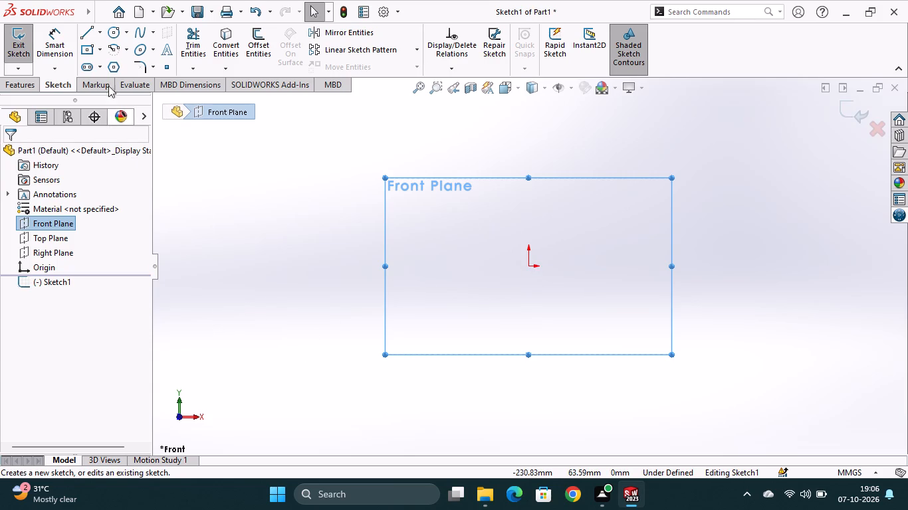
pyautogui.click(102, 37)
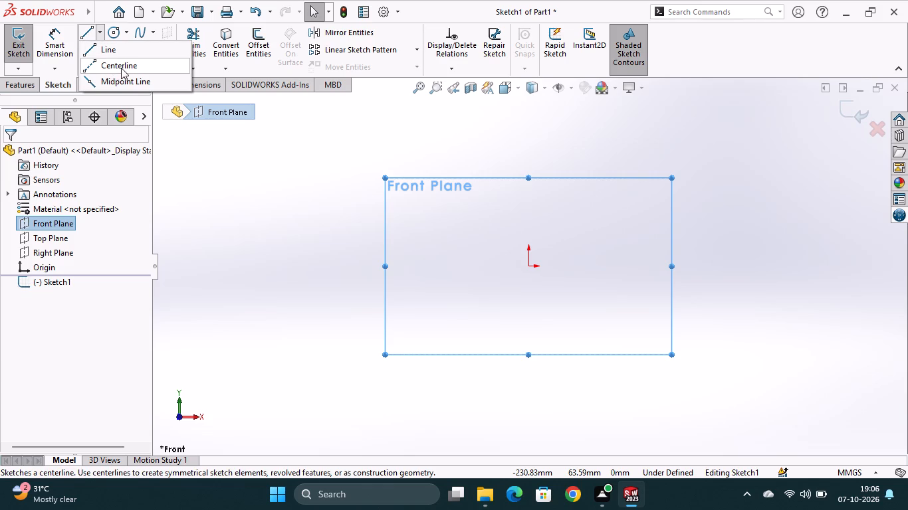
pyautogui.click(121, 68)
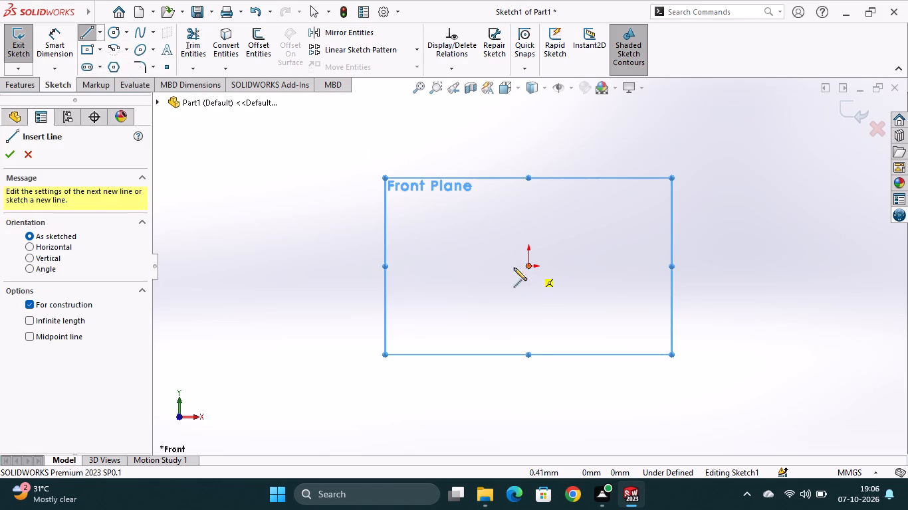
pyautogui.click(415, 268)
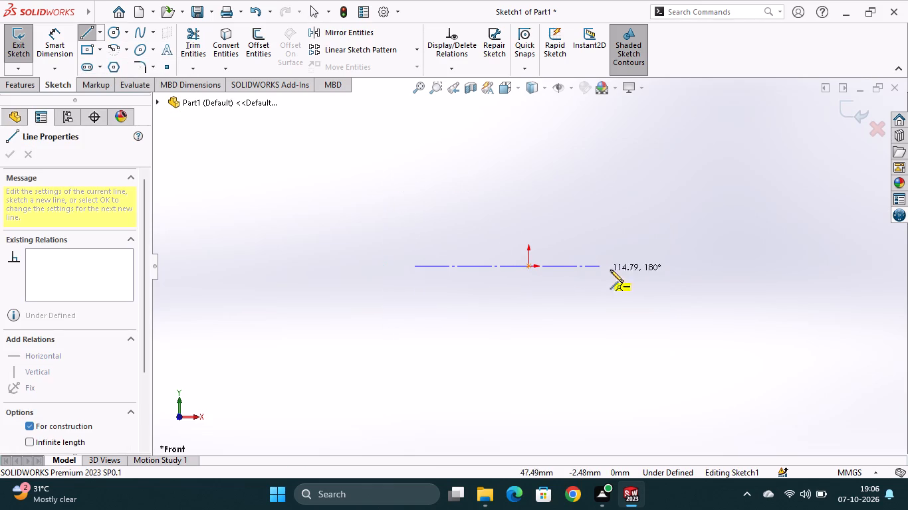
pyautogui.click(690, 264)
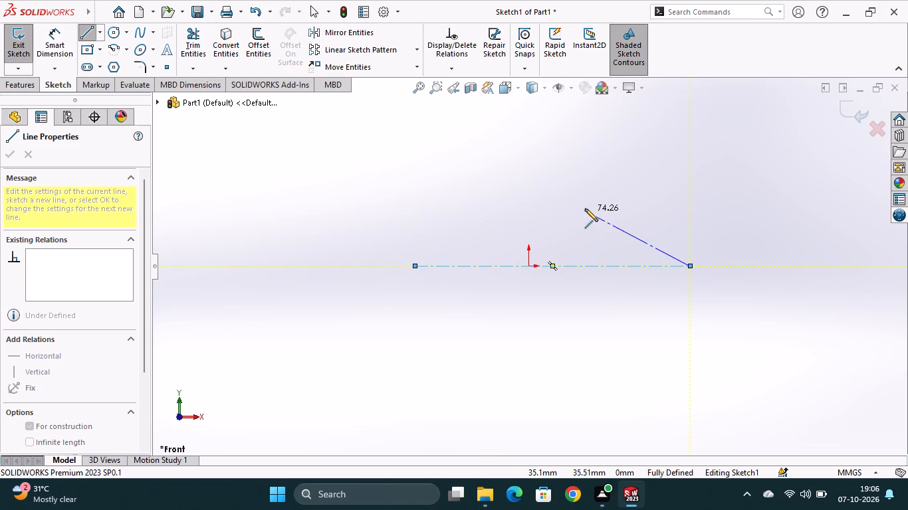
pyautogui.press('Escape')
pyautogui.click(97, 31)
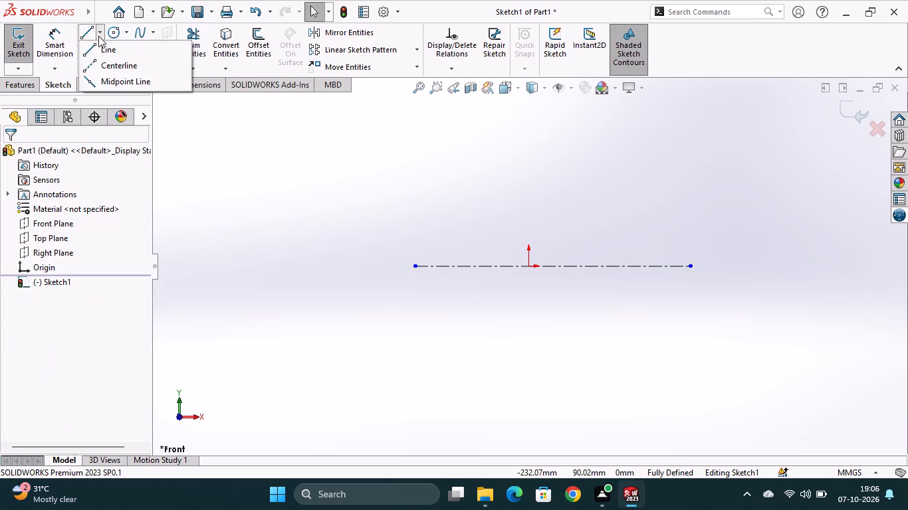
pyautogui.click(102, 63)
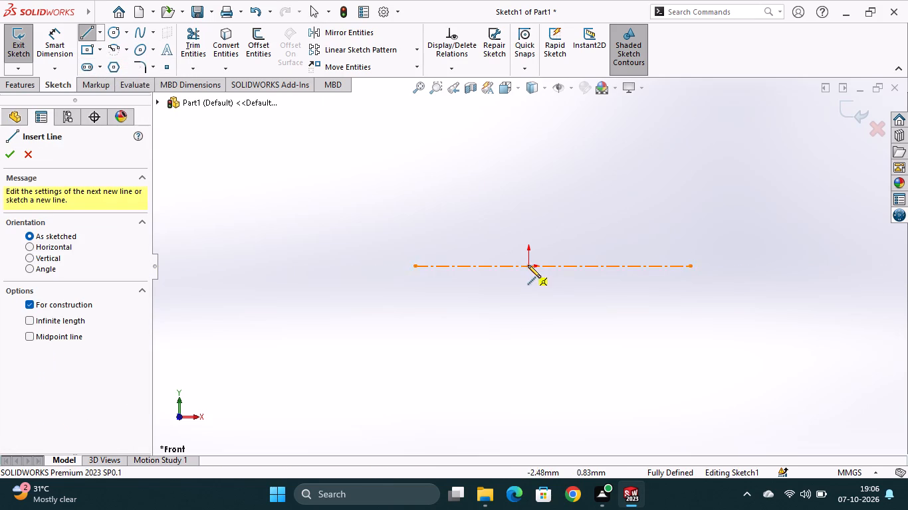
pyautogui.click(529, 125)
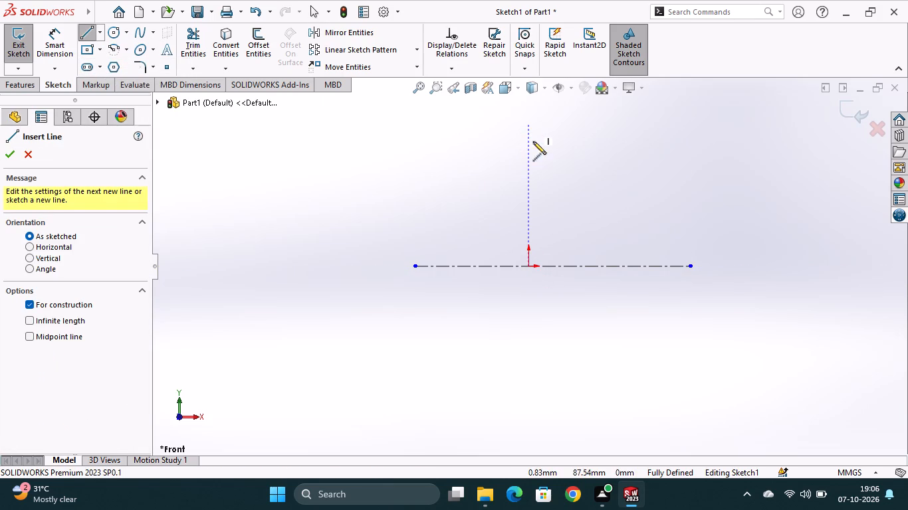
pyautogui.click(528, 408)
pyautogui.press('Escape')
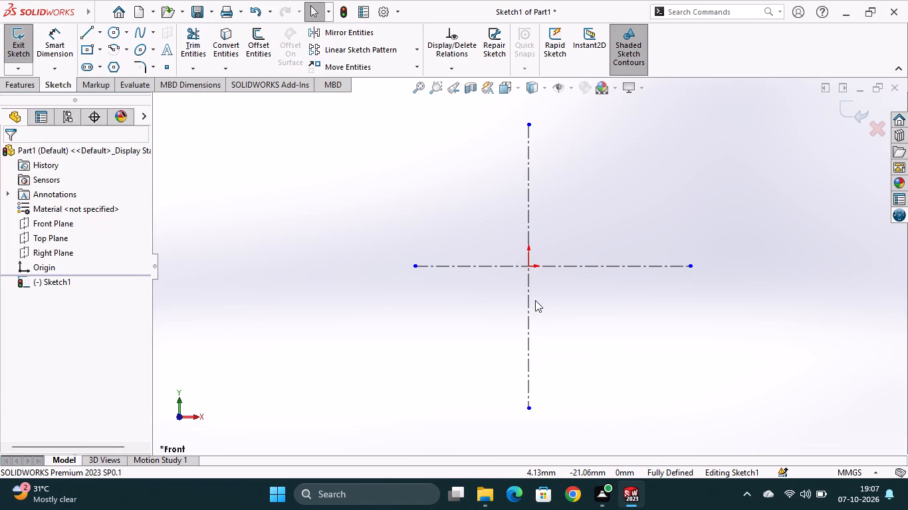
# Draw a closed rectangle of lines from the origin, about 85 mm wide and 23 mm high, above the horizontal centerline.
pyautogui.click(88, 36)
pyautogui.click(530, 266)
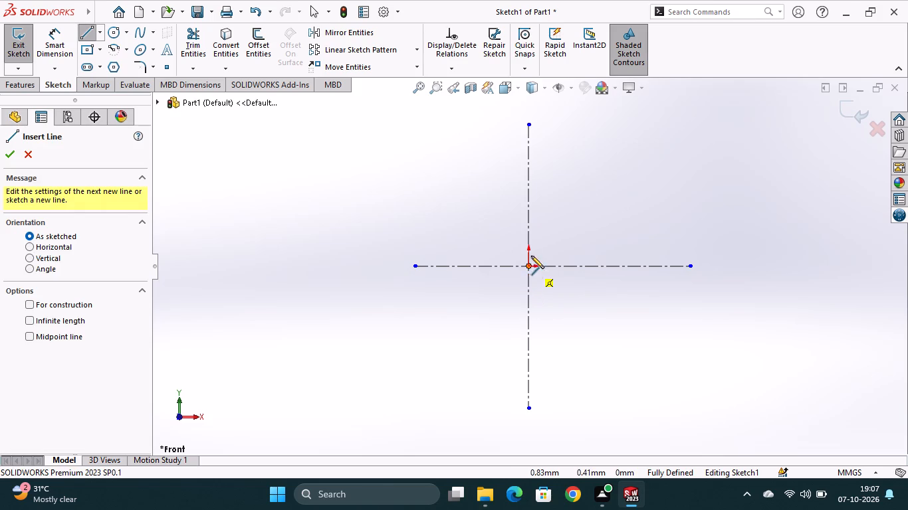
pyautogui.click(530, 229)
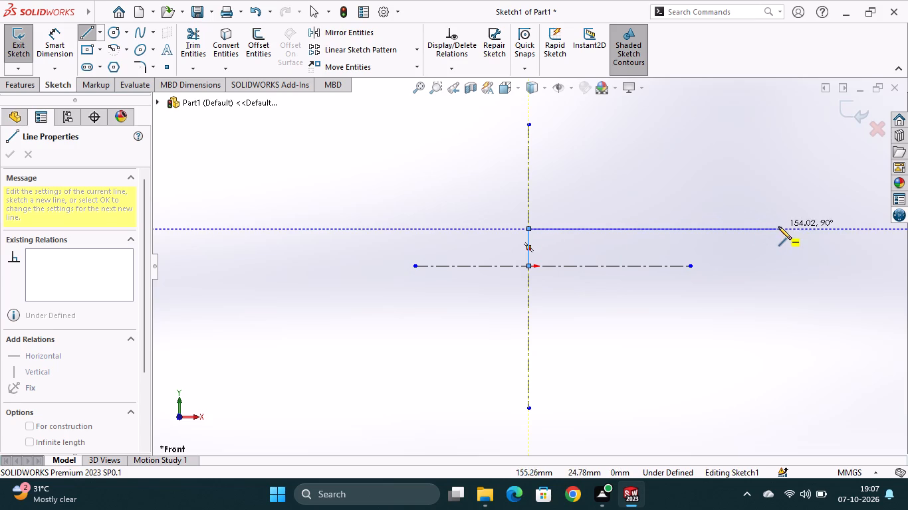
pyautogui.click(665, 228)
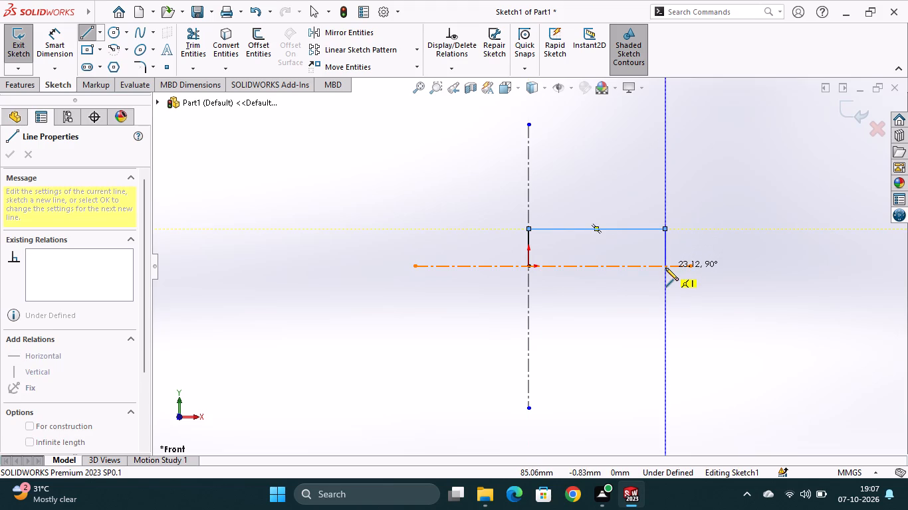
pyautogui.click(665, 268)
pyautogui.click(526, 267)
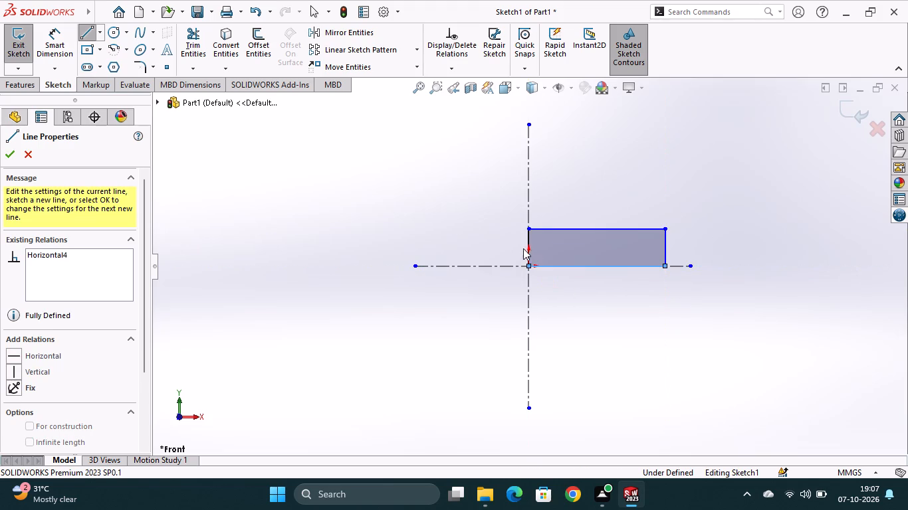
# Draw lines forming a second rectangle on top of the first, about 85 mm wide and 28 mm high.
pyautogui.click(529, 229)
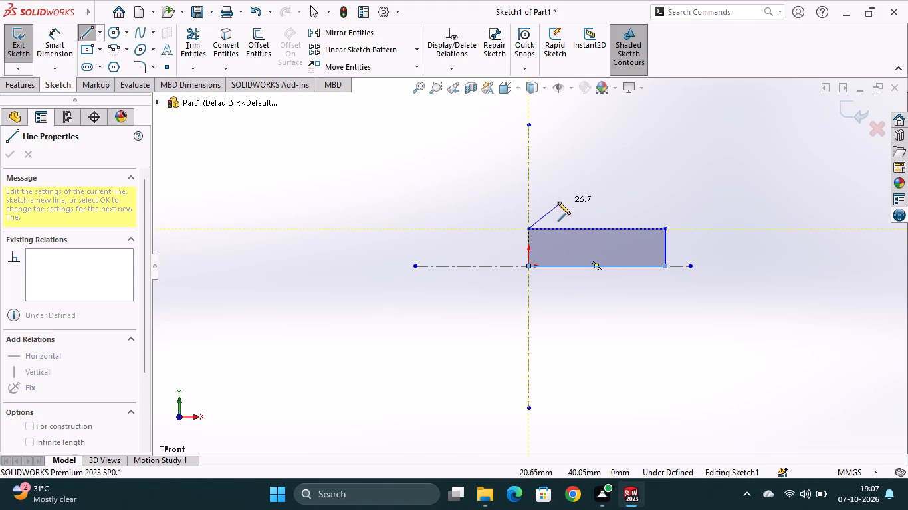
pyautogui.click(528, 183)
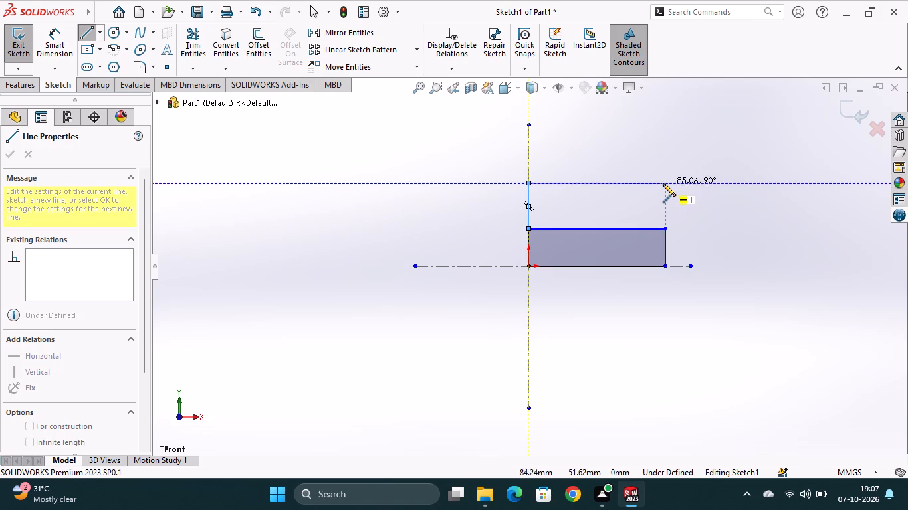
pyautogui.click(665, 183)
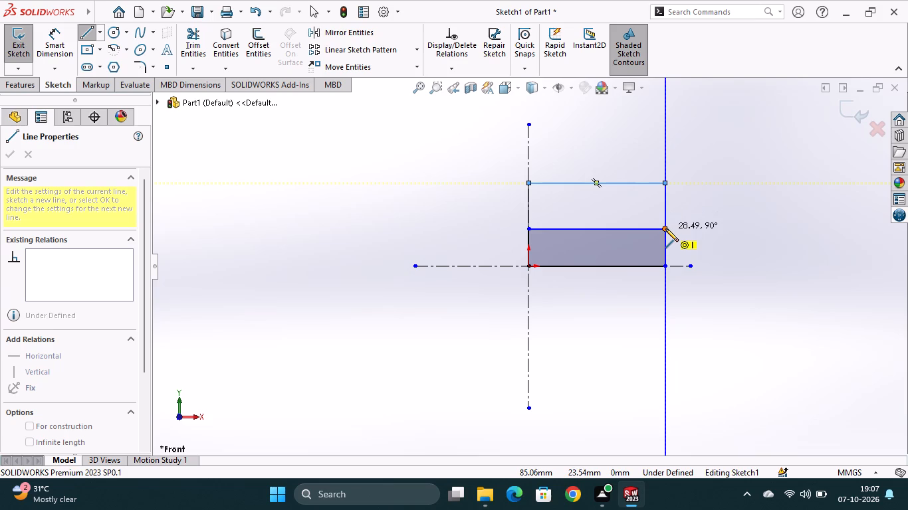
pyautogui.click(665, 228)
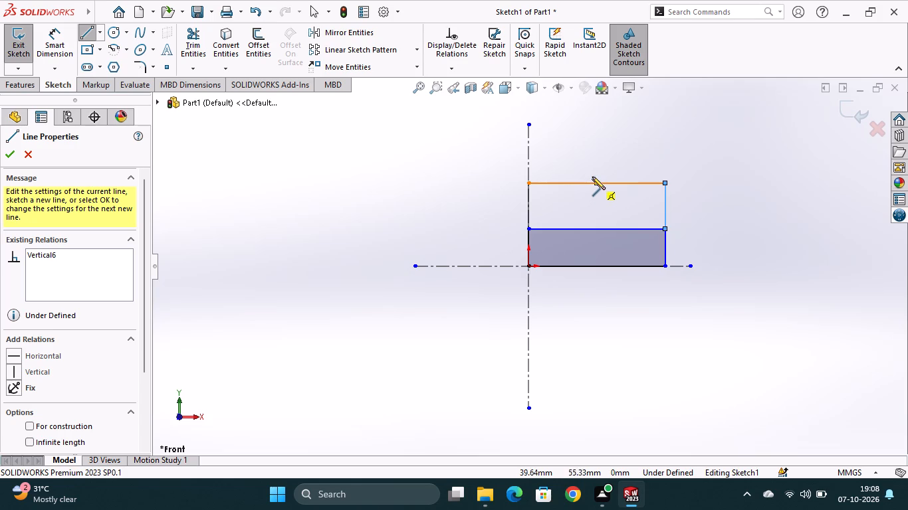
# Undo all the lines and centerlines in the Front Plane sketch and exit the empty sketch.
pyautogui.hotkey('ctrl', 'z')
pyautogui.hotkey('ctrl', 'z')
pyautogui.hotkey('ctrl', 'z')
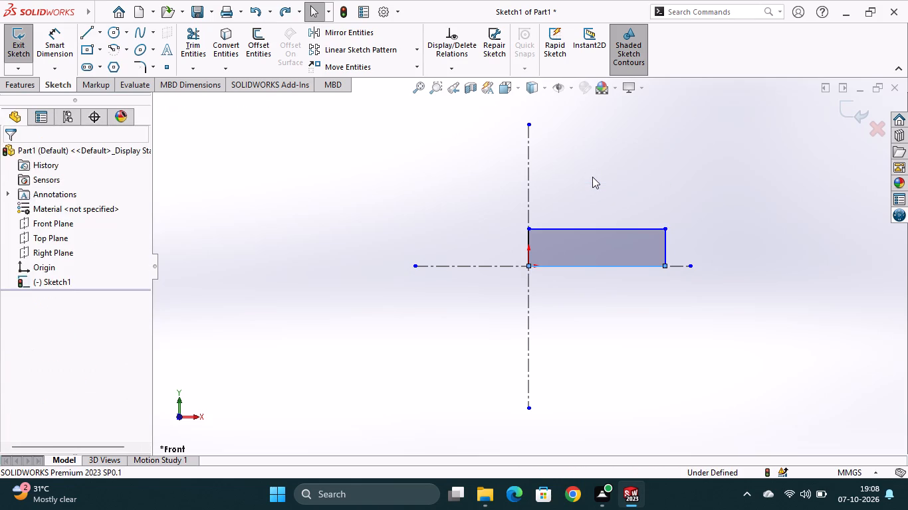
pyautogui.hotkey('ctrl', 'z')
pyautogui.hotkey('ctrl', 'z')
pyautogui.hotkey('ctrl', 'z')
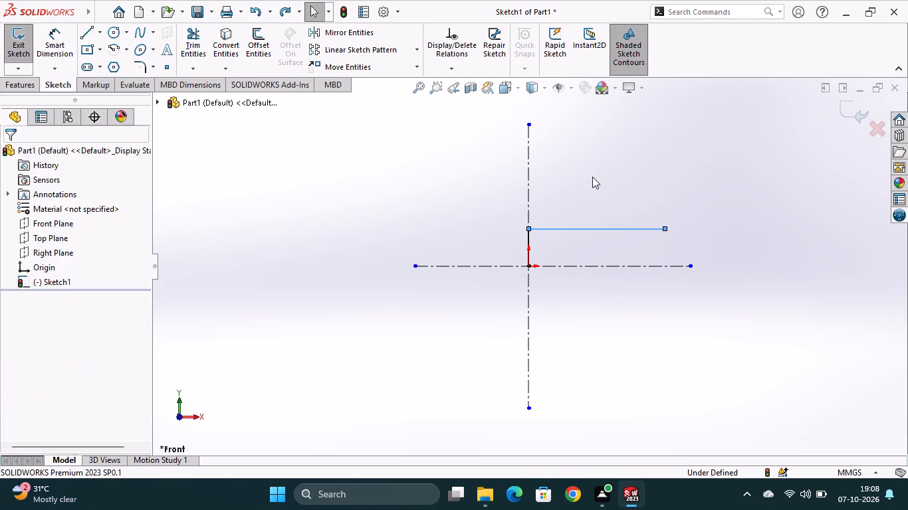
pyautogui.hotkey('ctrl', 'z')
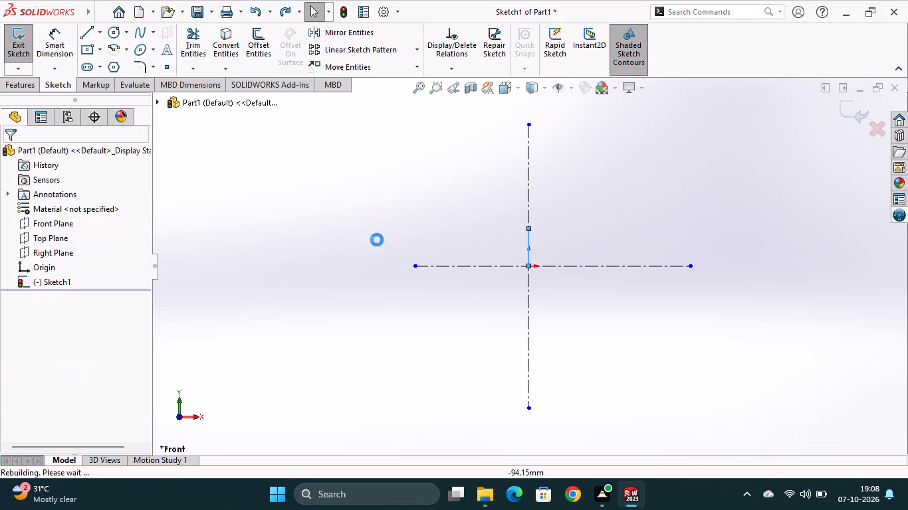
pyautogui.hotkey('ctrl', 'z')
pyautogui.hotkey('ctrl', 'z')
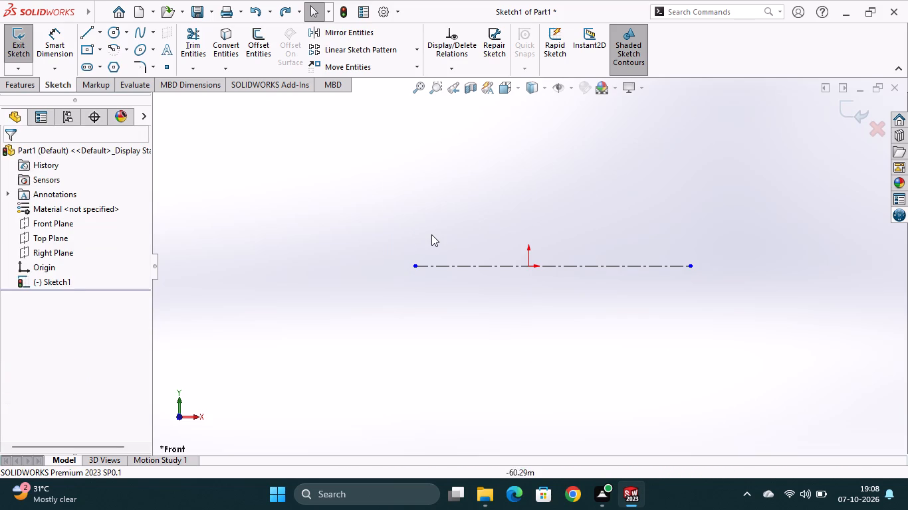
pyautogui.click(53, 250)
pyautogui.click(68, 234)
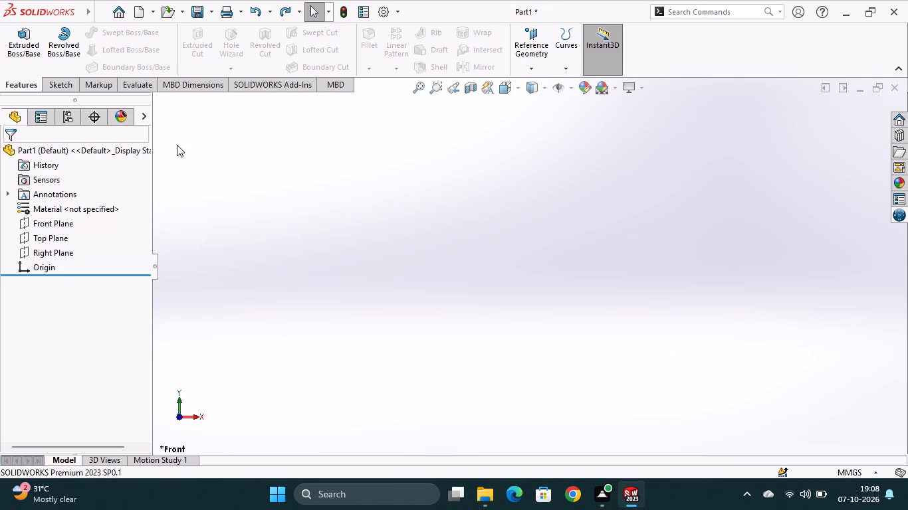
# Start a sketch on the Right Plane and draw a horizontal and an about 181 mm vertical centerline crossing at the origin.
pyautogui.click(54, 252)
pyautogui.click(67, 235)
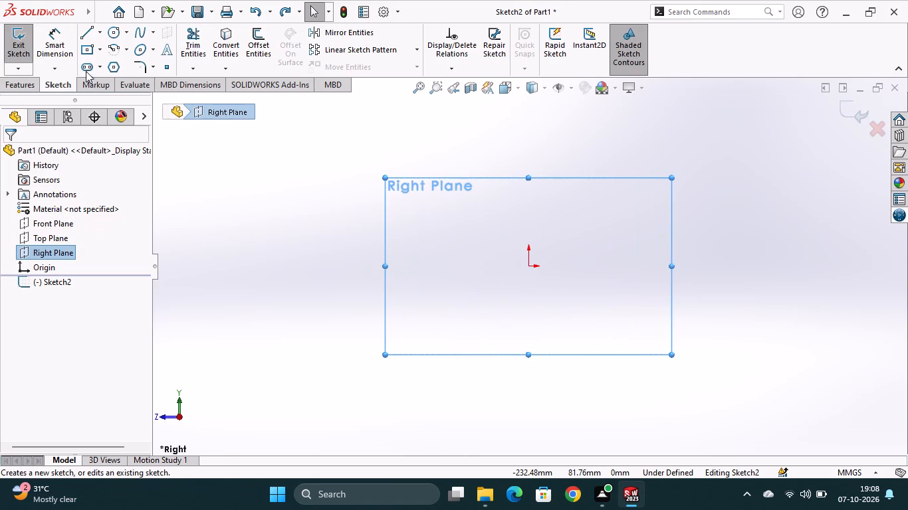
pyautogui.click(97, 36)
pyautogui.click(116, 71)
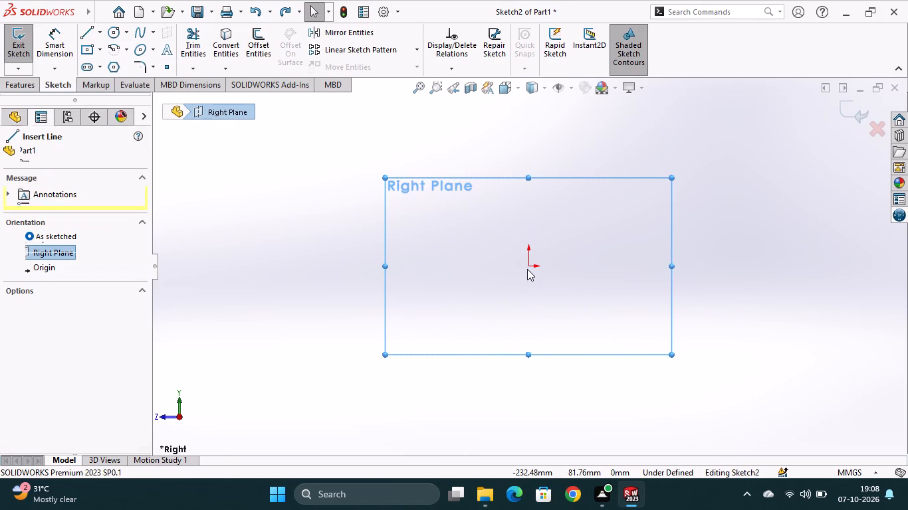
pyautogui.click(409, 267)
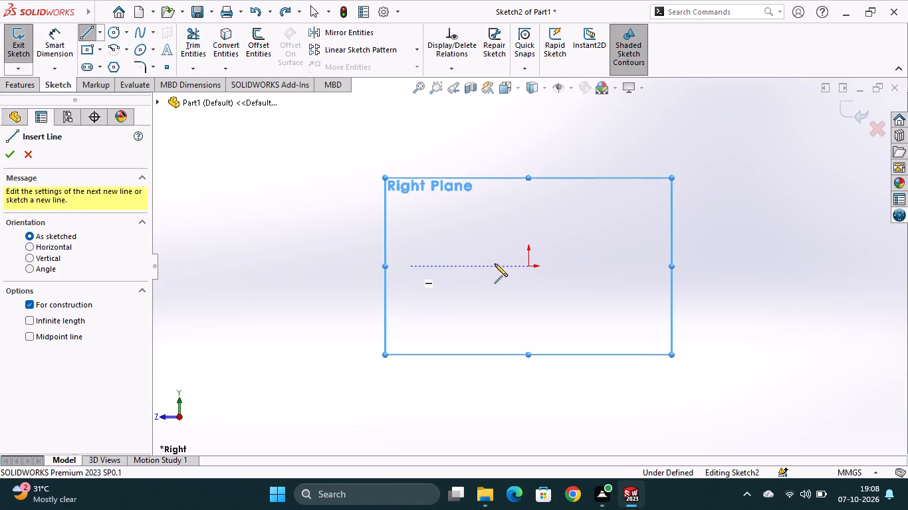
pyautogui.click(662, 266)
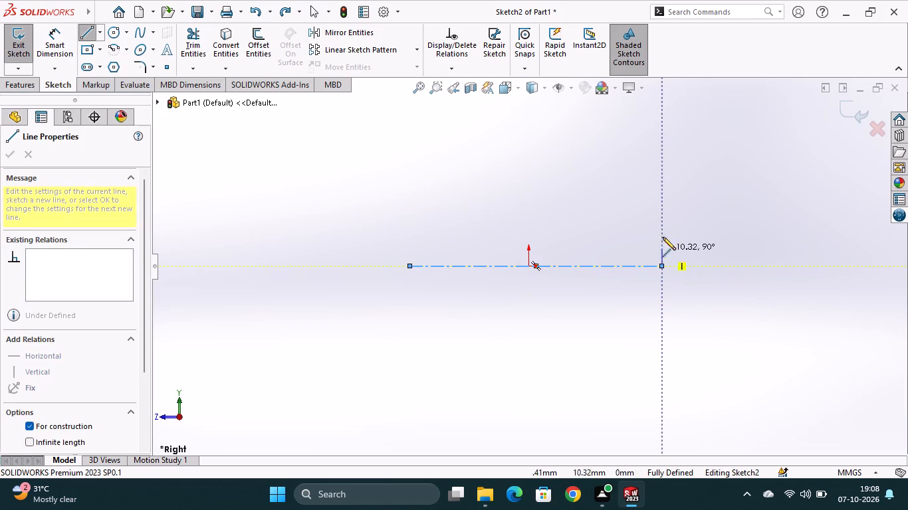
pyautogui.press('Escape')
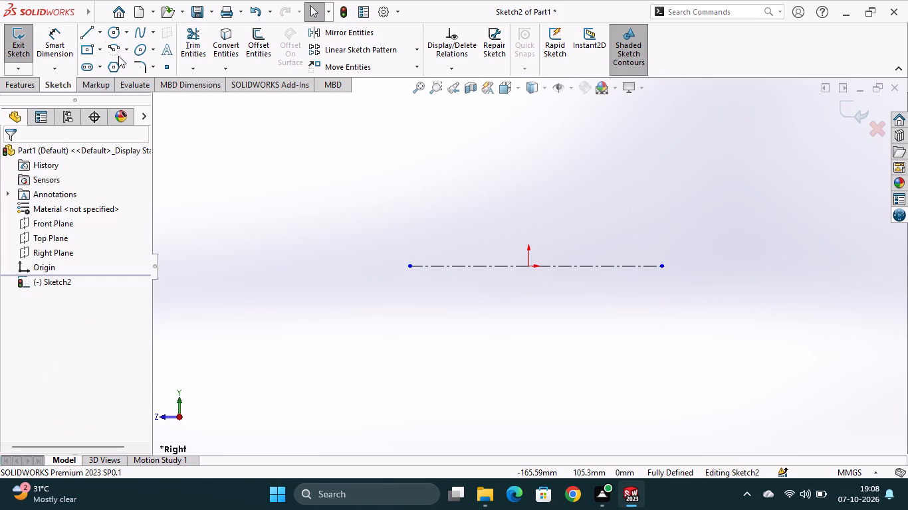
pyautogui.click(100, 42)
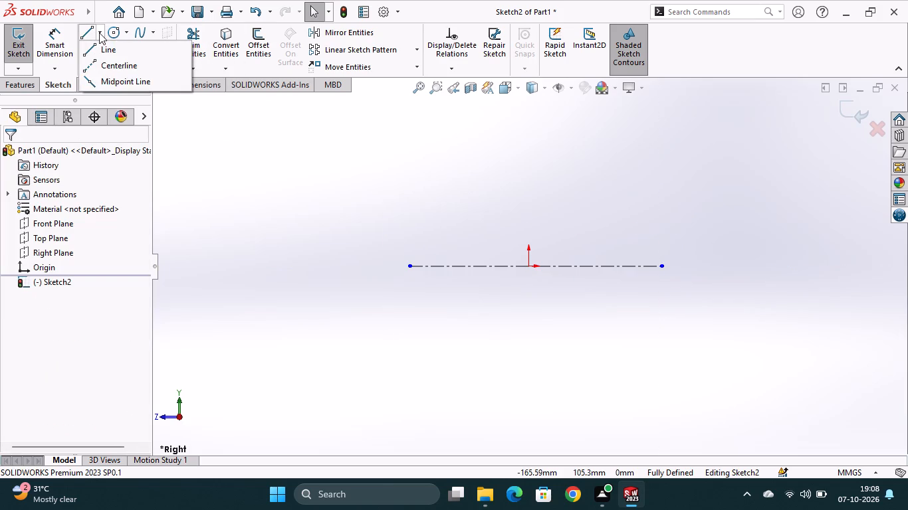
pyautogui.click(100, 33)
pyautogui.click(103, 38)
pyautogui.click(128, 71)
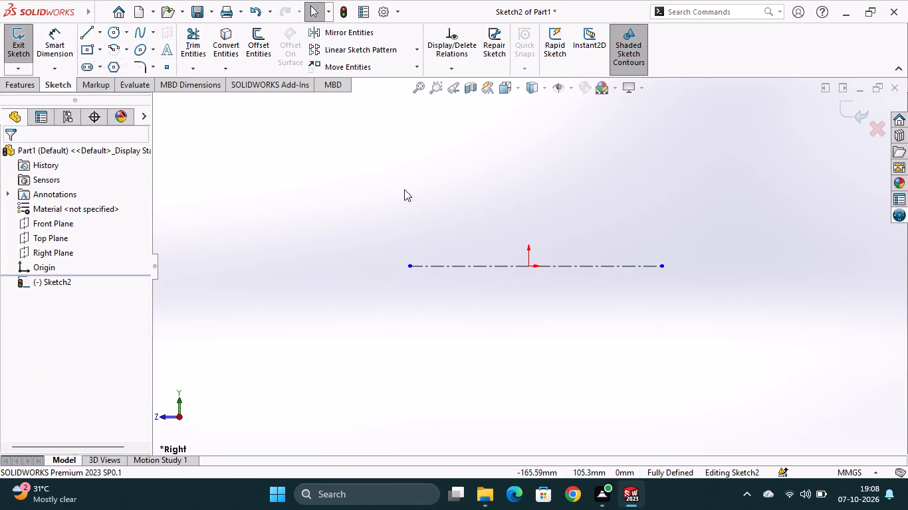
pyautogui.click(524, 120)
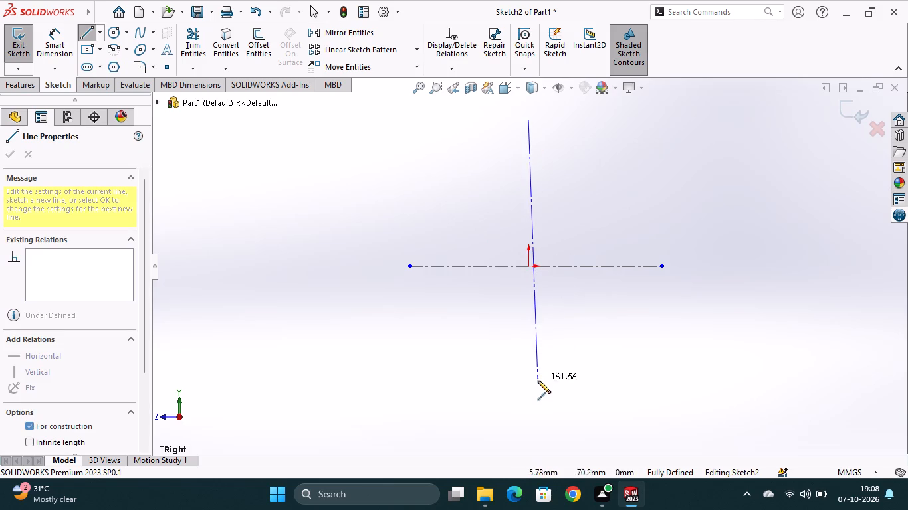
pyautogui.click(530, 412)
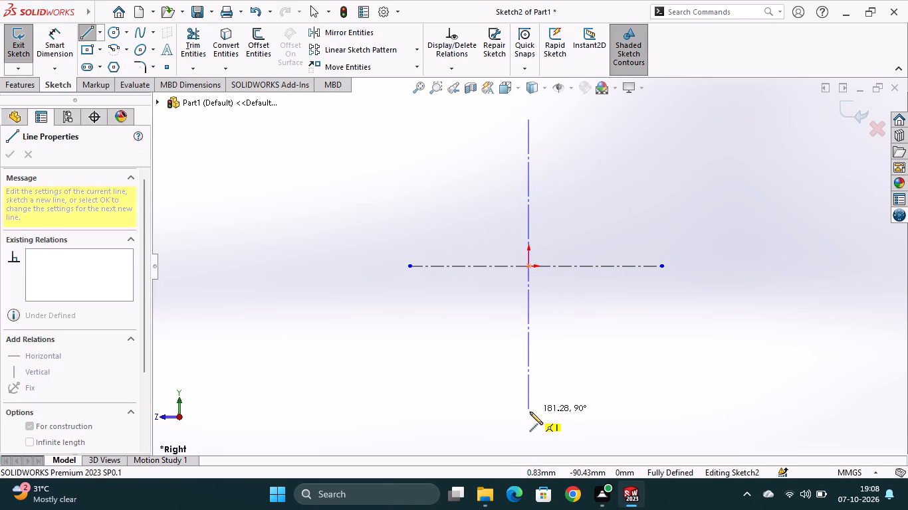
pyautogui.press('Escape')
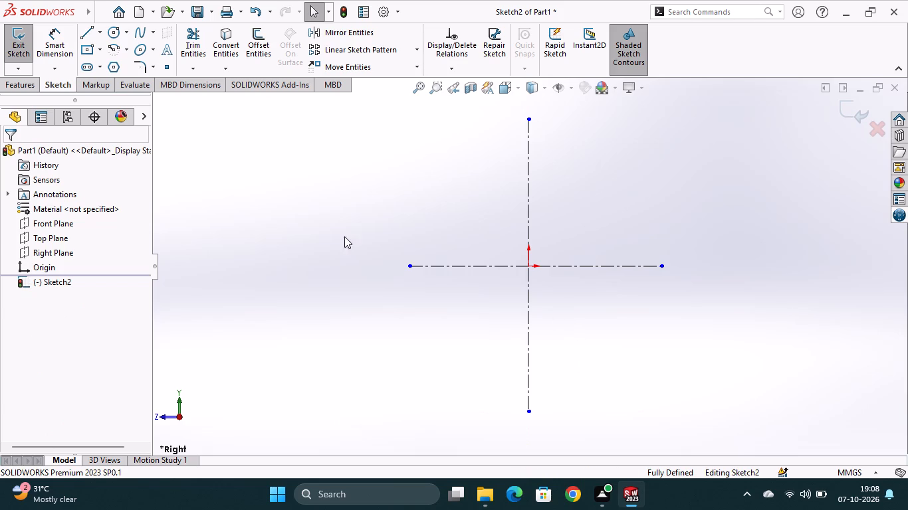
# Draw a closed inverted-T stepped profile of lines from the origin, about 122 mm wide, with its base along the horizontal centerline.
pyautogui.click(85, 34)
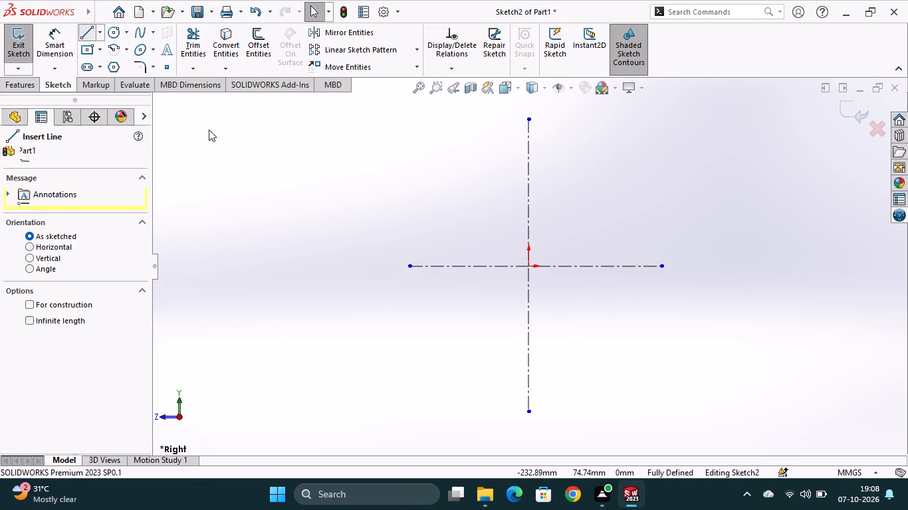
pyautogui.click(527, 267)
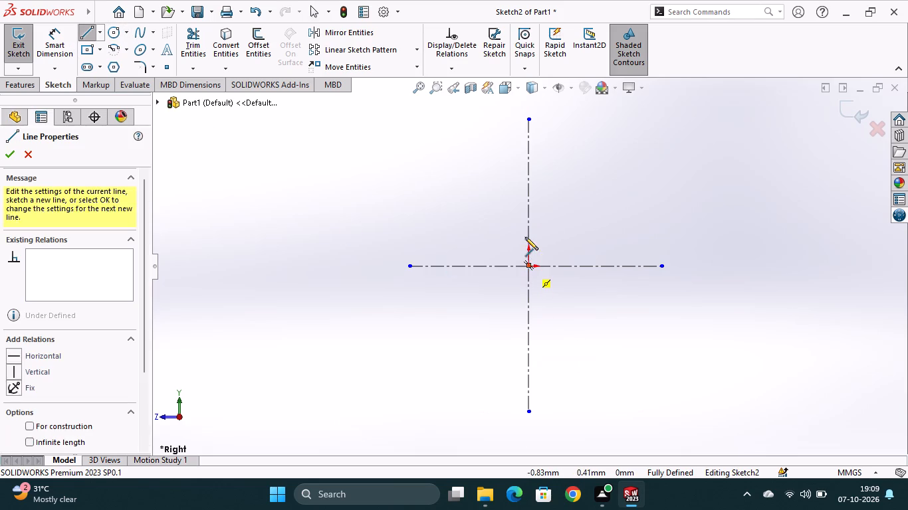
pyautogui.click(527, 228)
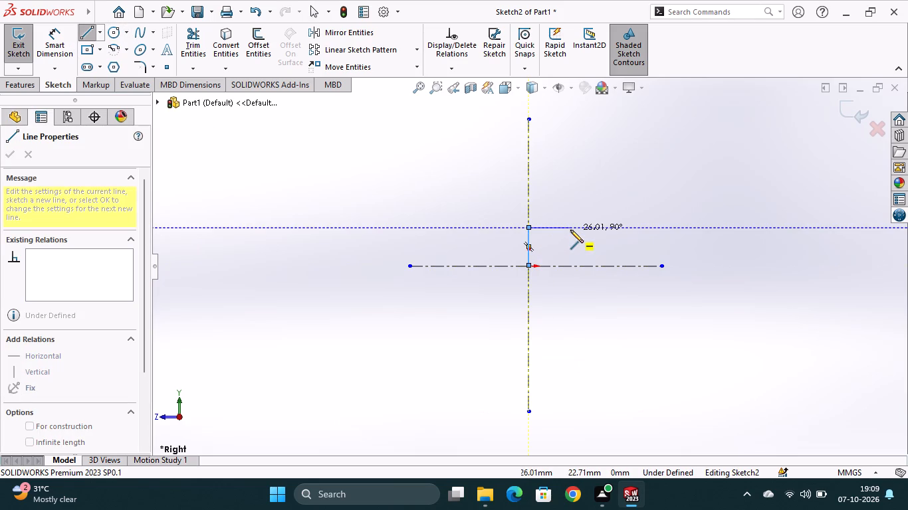
pyautogui.click(574, 230)
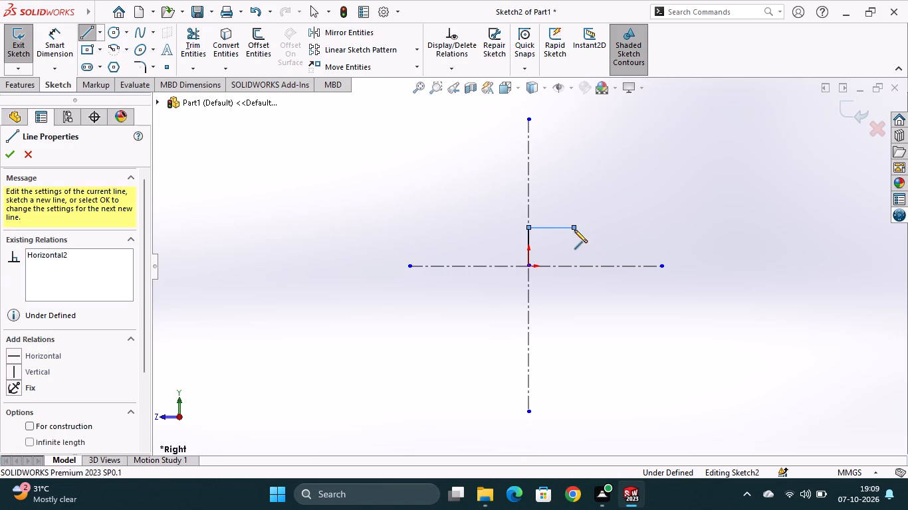
pyautogui.click(573, 131)
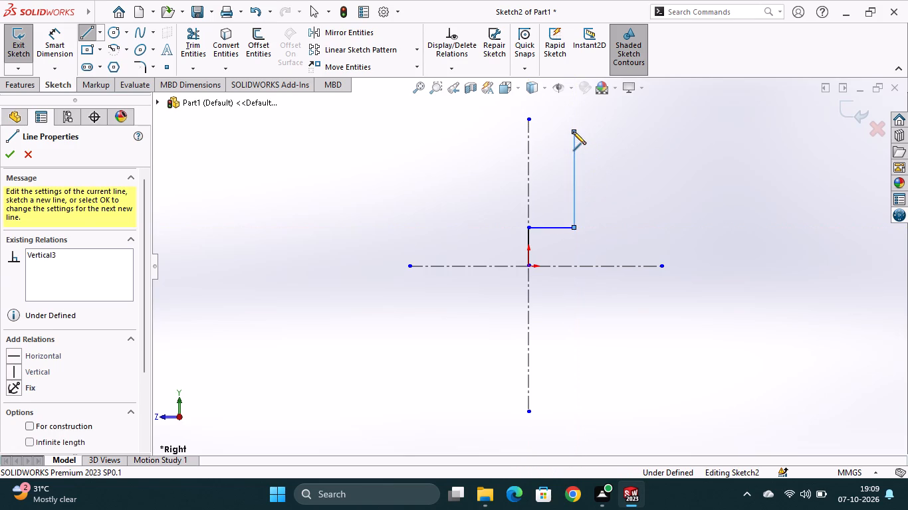
pyautogui.scroll(1, 575, 129)
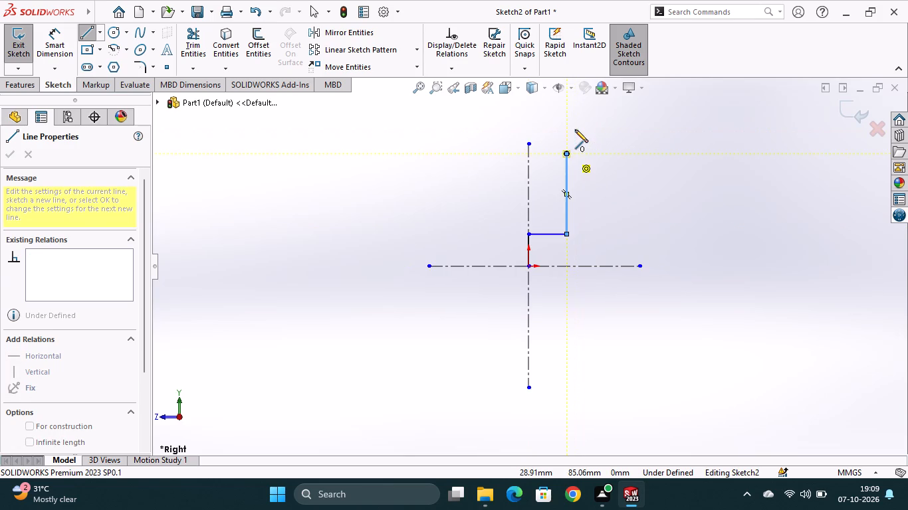
pyautogui.scroll(3, 575, 129)
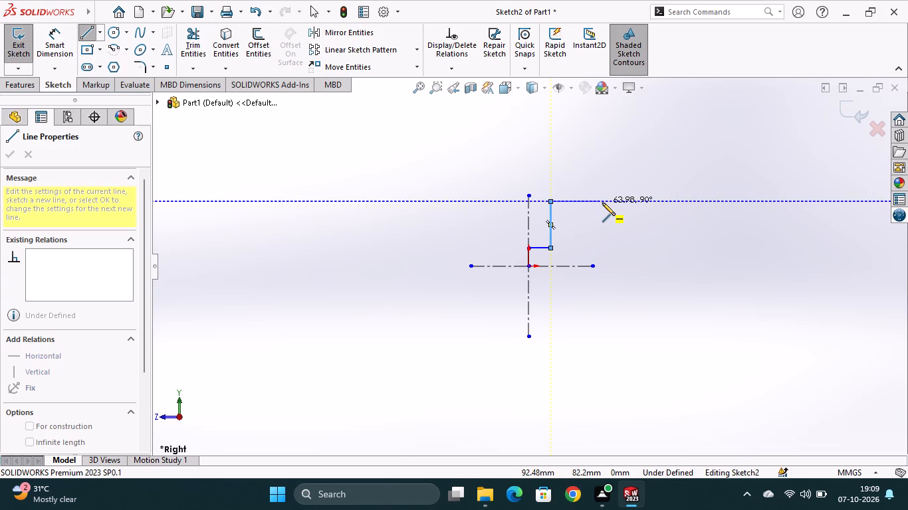
pyautogui.click(602, 203)
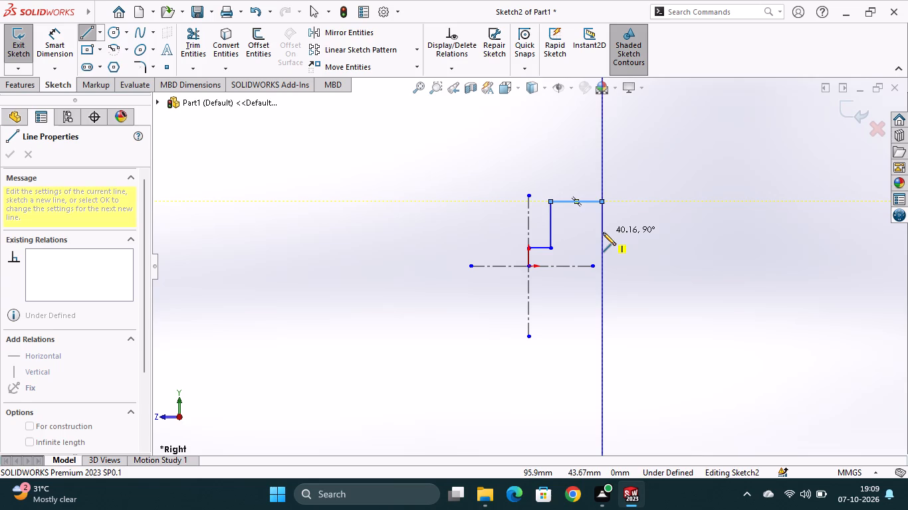
pyautogui.click(603, 232)
pyautogui.click(623, 231)
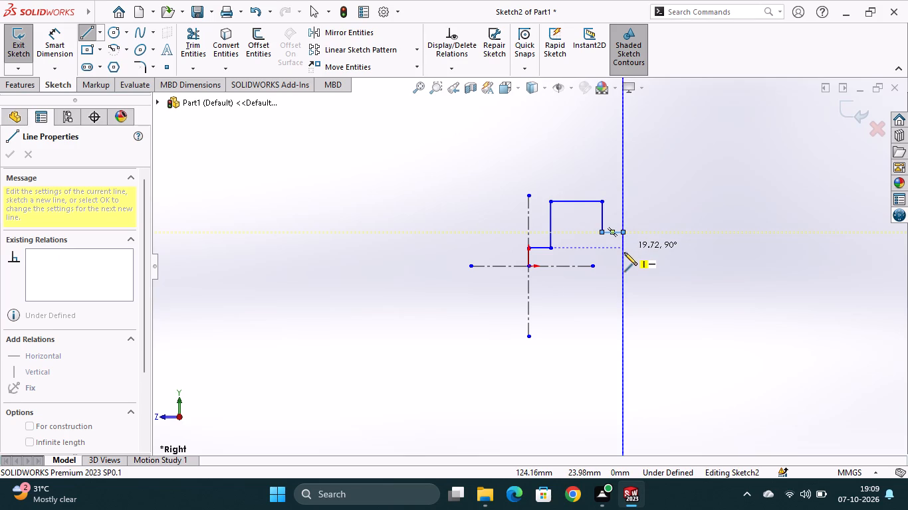
pyautogui.click(625, 267)
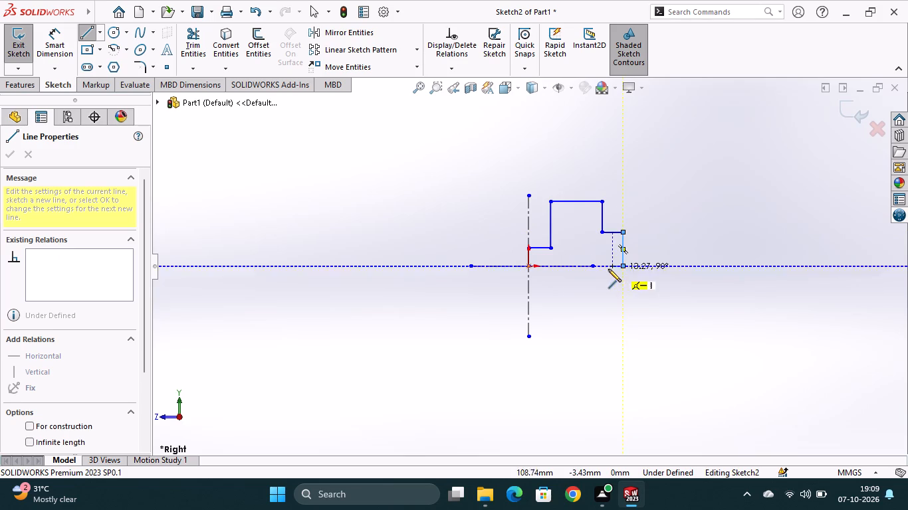
pyautogui.click(527, 266)
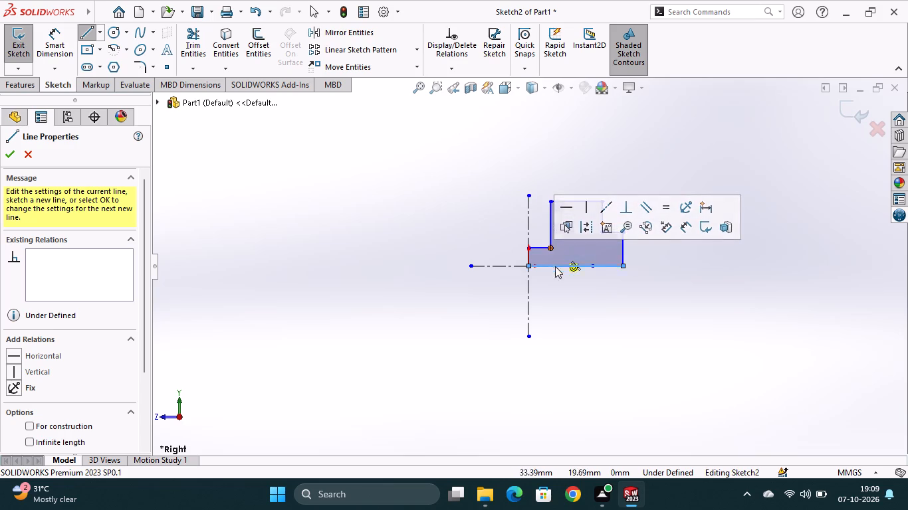
# Dimension the profile's bottom line to 50 mm.
pyautogui.scroll(2, 555, 294)
pyautogui.scroll(-1, 555, 294)
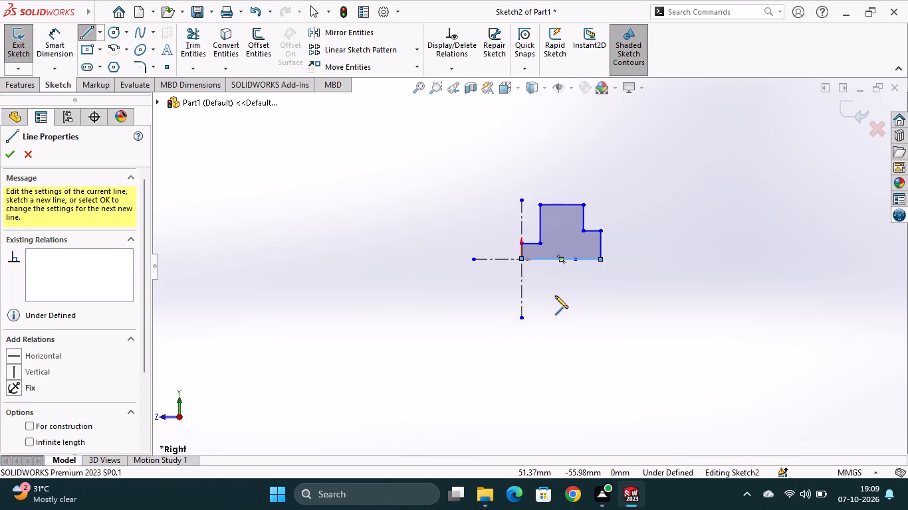
pyautogui.scroll(-2, 555, 297)
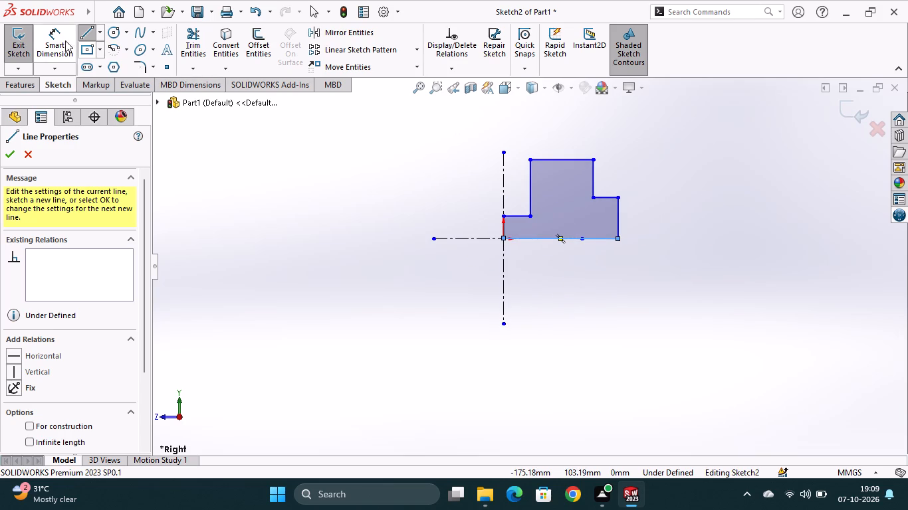
pyautogui.click(65, 41)
pyautogui.click(556, 237)
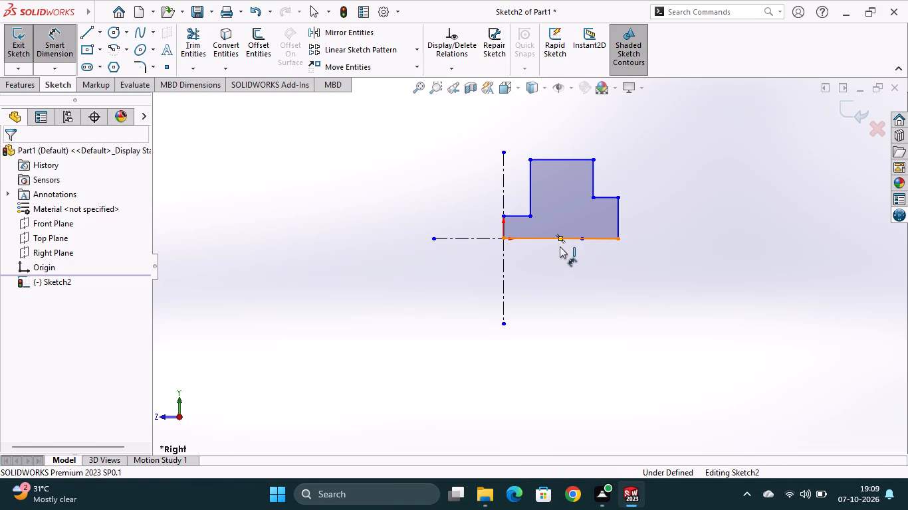
pyautogui.click(562, 261)
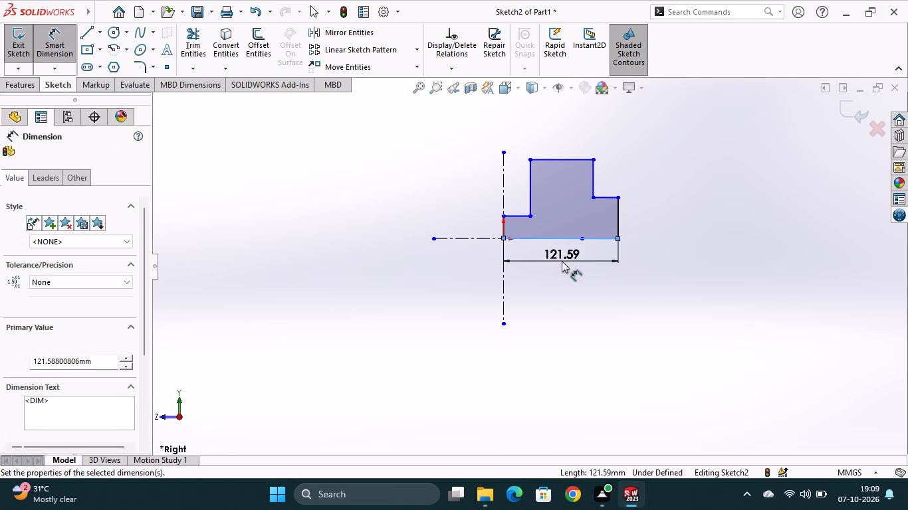
pyautogui.write('50')
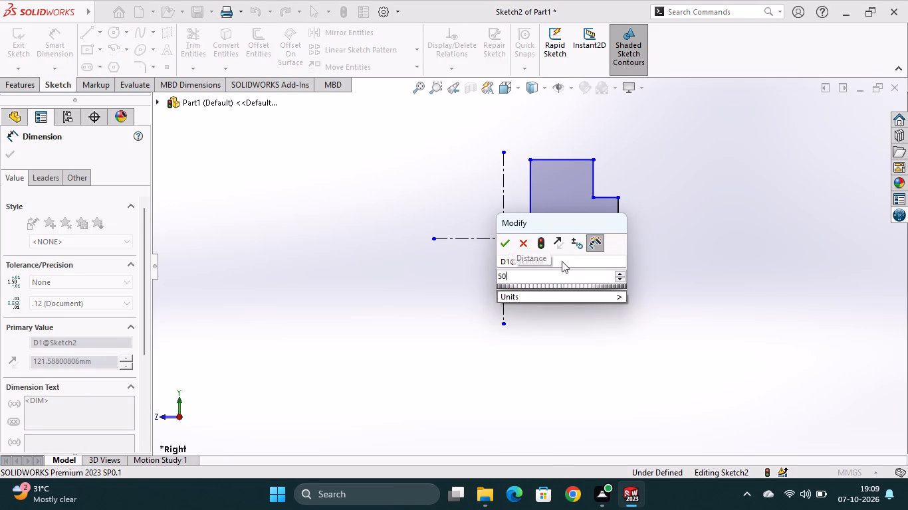
pyautogui.press('Return')
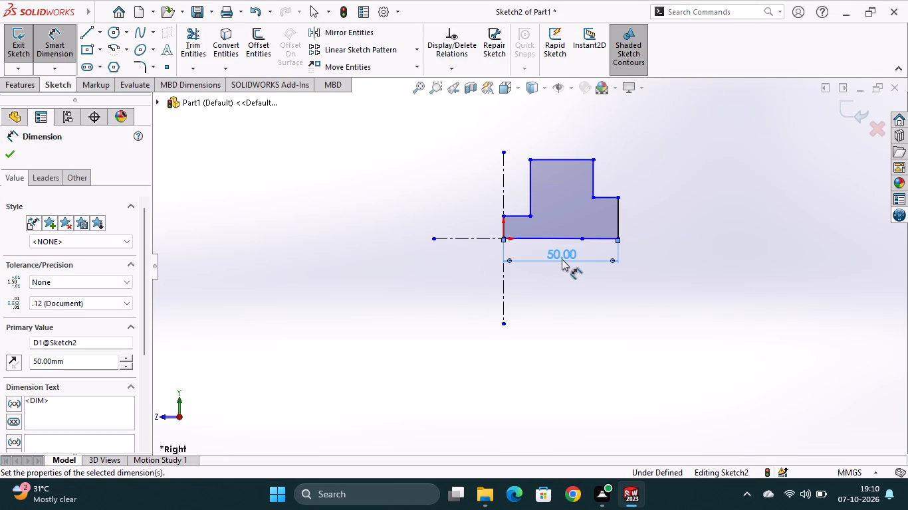
# Dimension the profile's lower step beside the origin to 6 mm high and 10 mm wide.
pyautogui.click(503, 233)
pyautogui.click(481, 228)
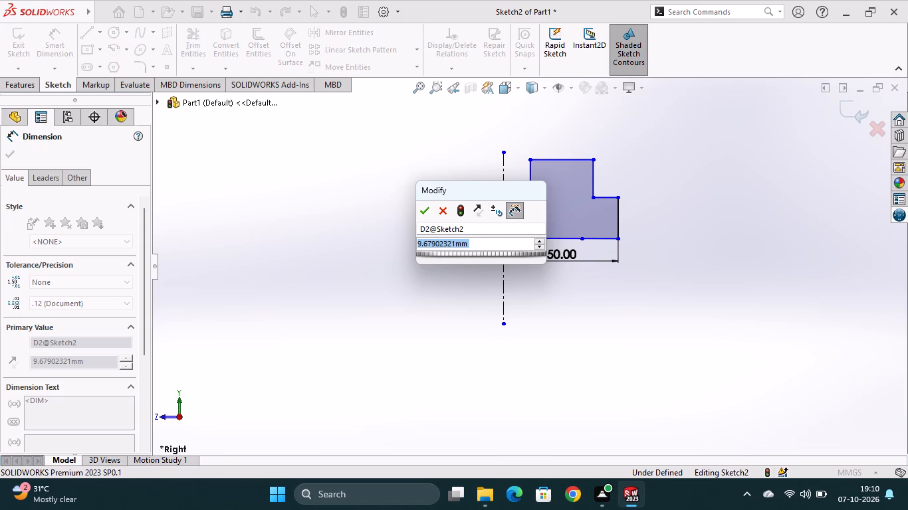
pyautogui.press('6')
pyautogui.press('Return')
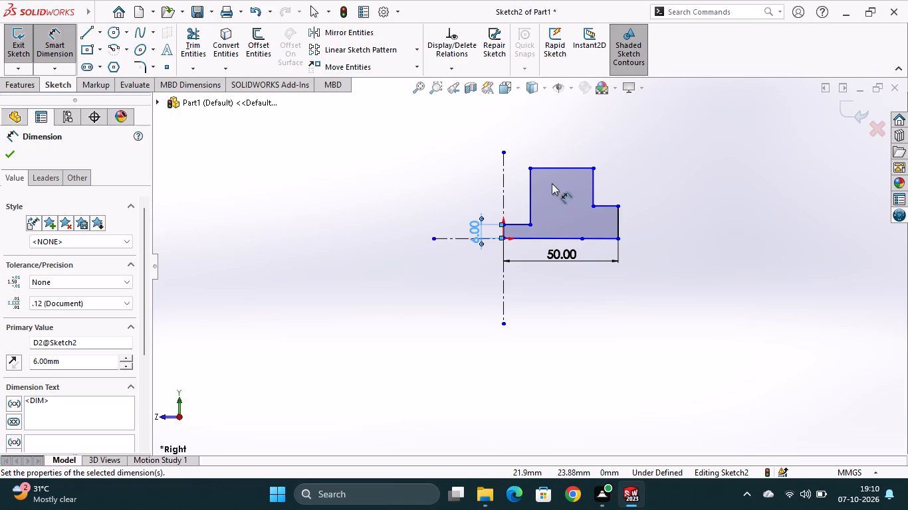
pyautogui.click(518, 224)
pyautogui.click(514, 212)
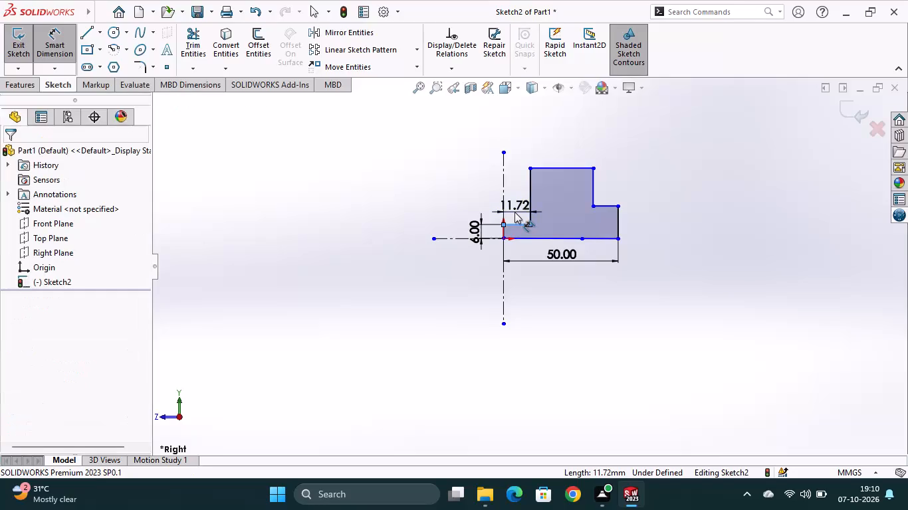
pyautogui.write('10')
pyautogui.press('Return')
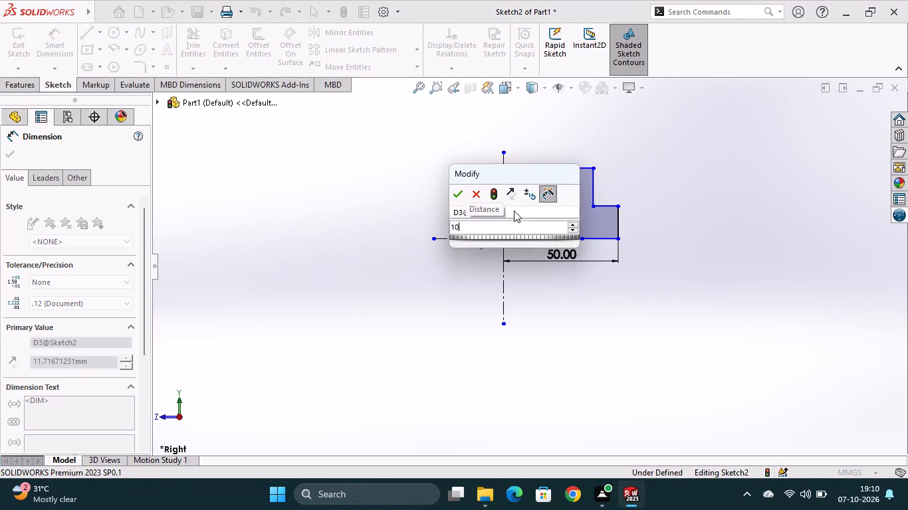
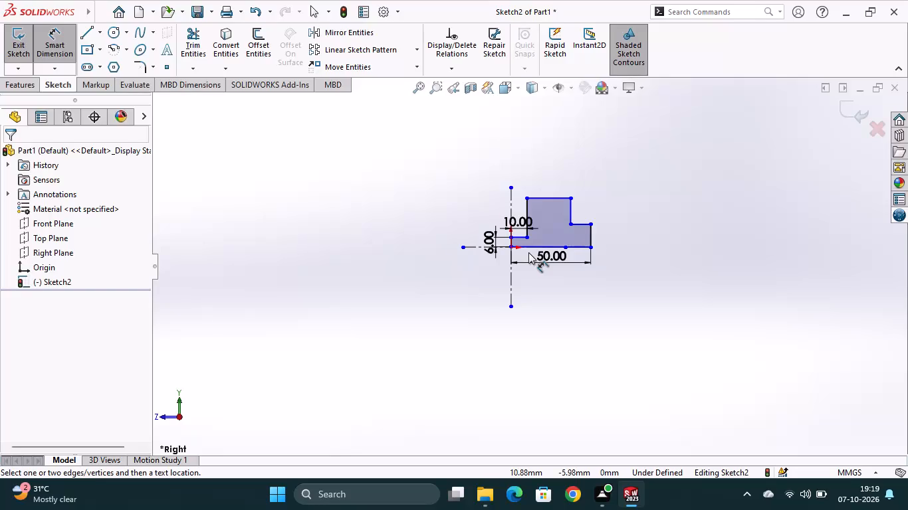
# Undo the lower step's 10 mm width and 6 mm height values and remove its remaining height dimension.
pyautogui.scroll(-2, 528, 252)
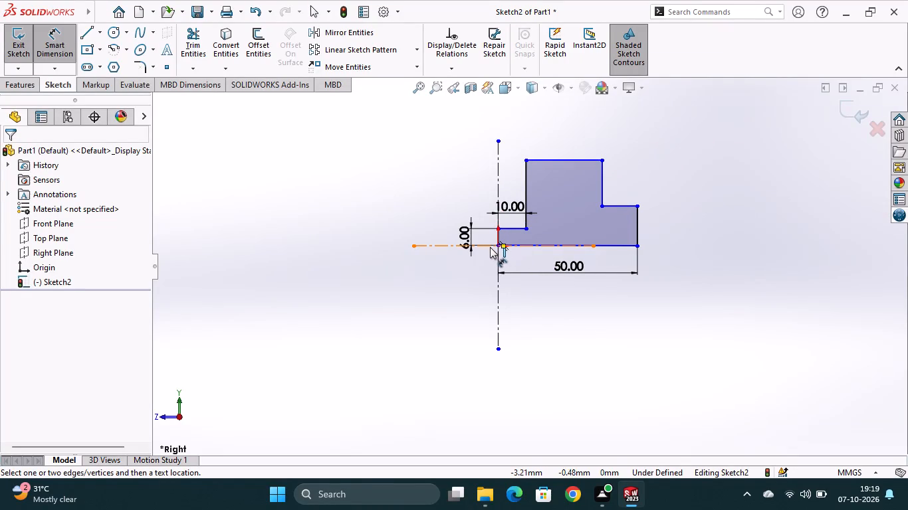
pyautogui.hotkey('ctrl', 'z')
pyautogui.hotkey('ctrl', 'z')
pyautogui.hotkey('ctrl', 'z')
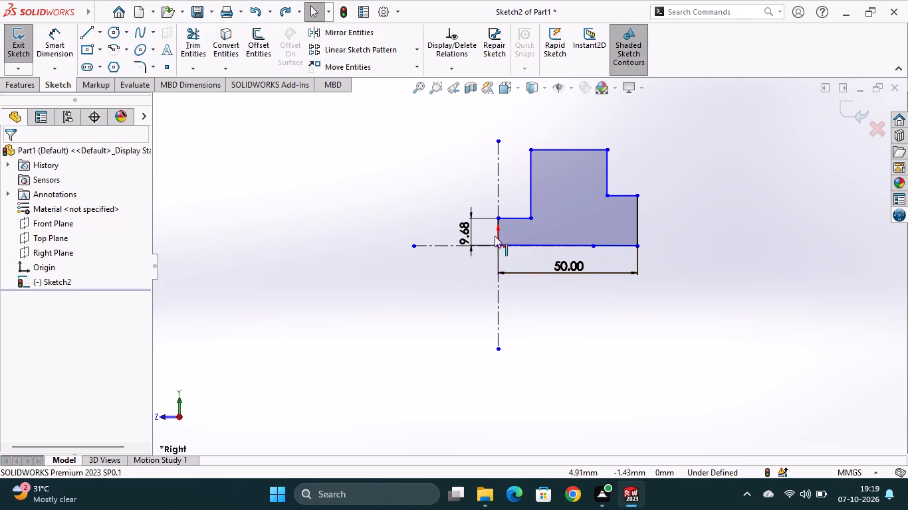
pyautogui.click(470, 231)
pyautogui.rightClick(470, 232)
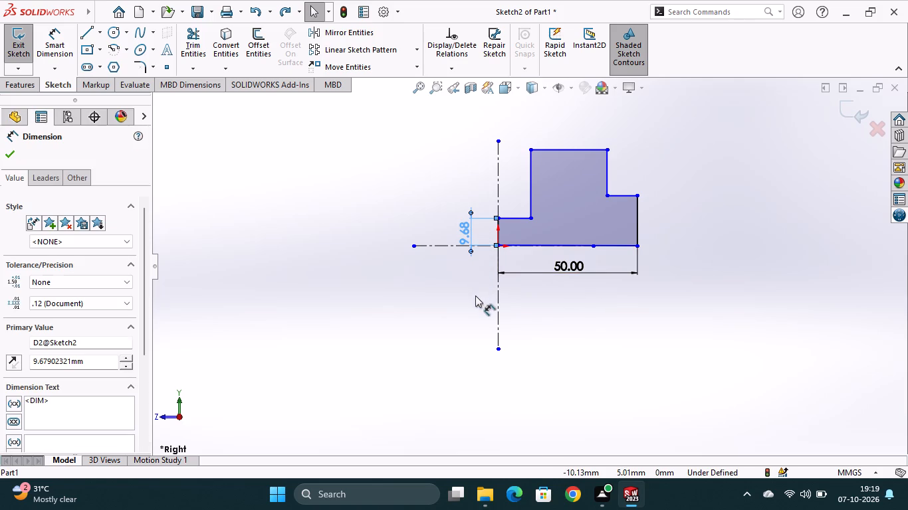
pyautogui.click(491, 318)
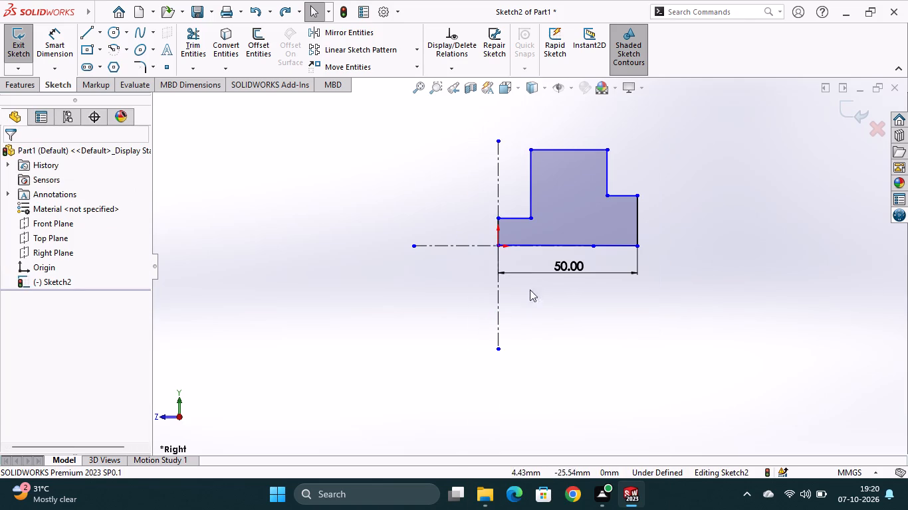
# Dimension the profile's lower step beside the origin to 12 mm high and 10 mm wide.
pyautogui.click(50, 37)
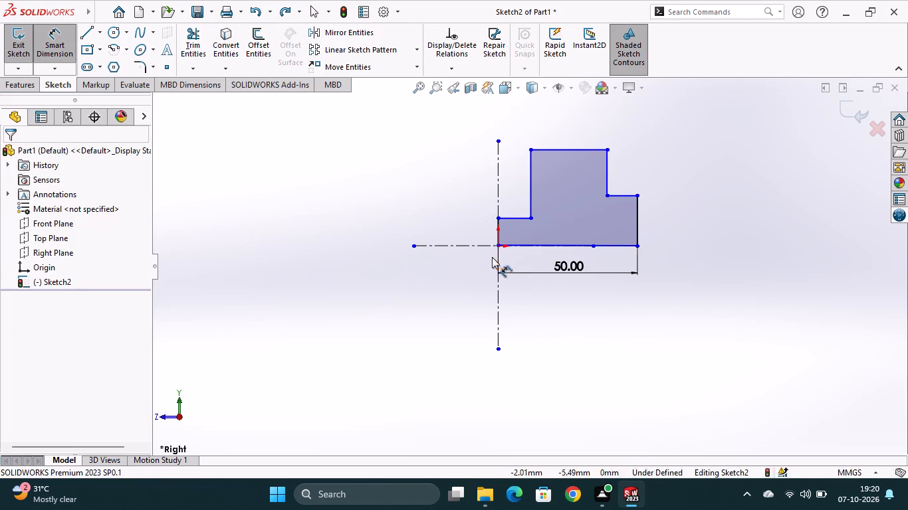
pyautogui.click(499, 224)
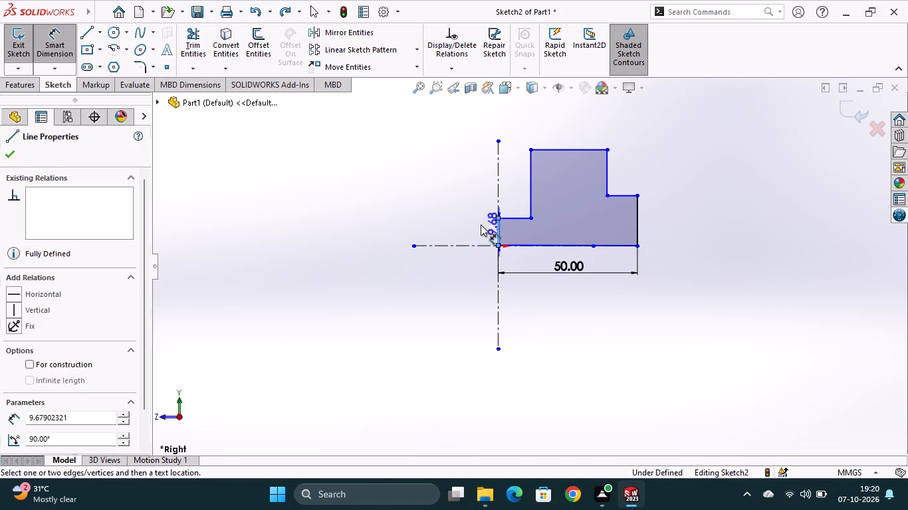
pyautogui.click(481, 224)
pyautogui.write('12')
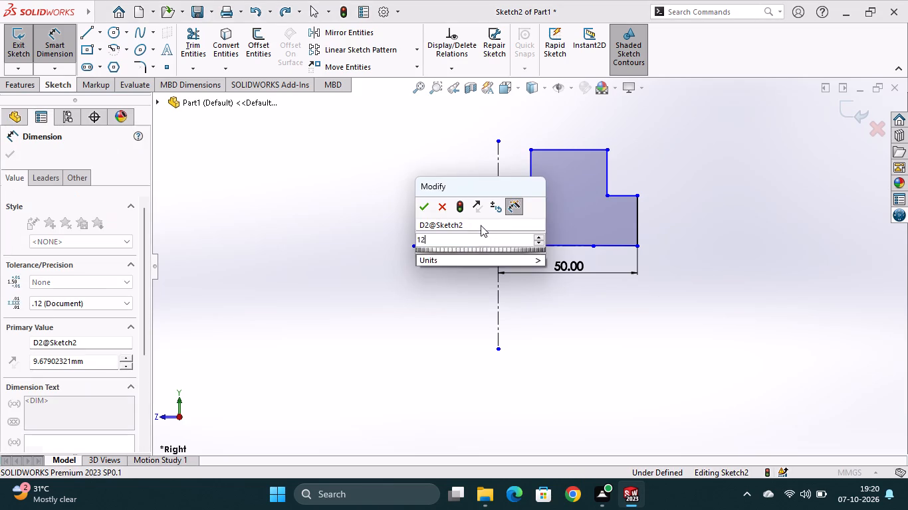
pyautogui.press('Return')
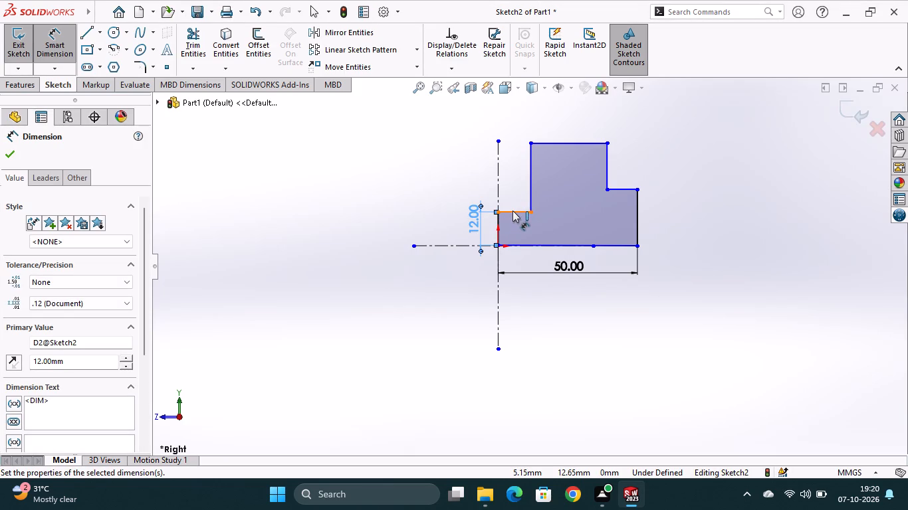
pyautogui.click(512, 211)
pyautogui.click(512, 197)
pyautogui.press('1')
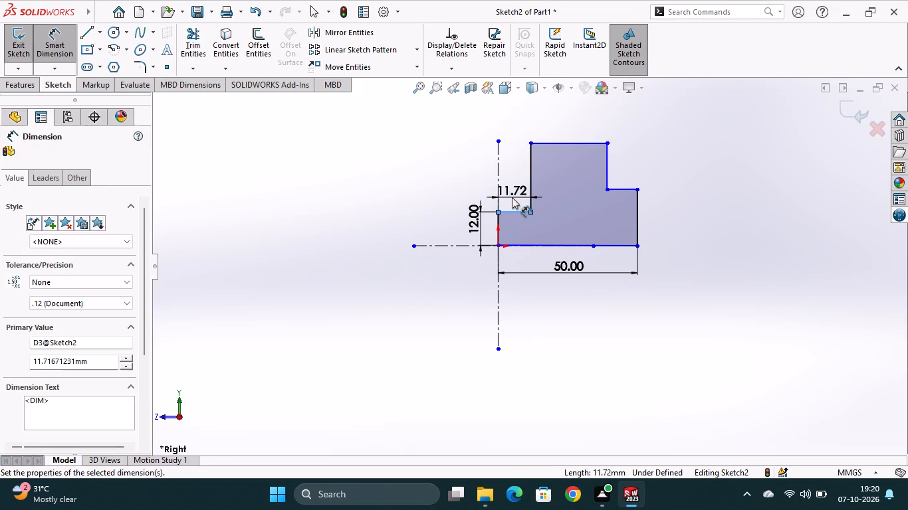
pyautogui.press('0')
pyautogui.press('Return')
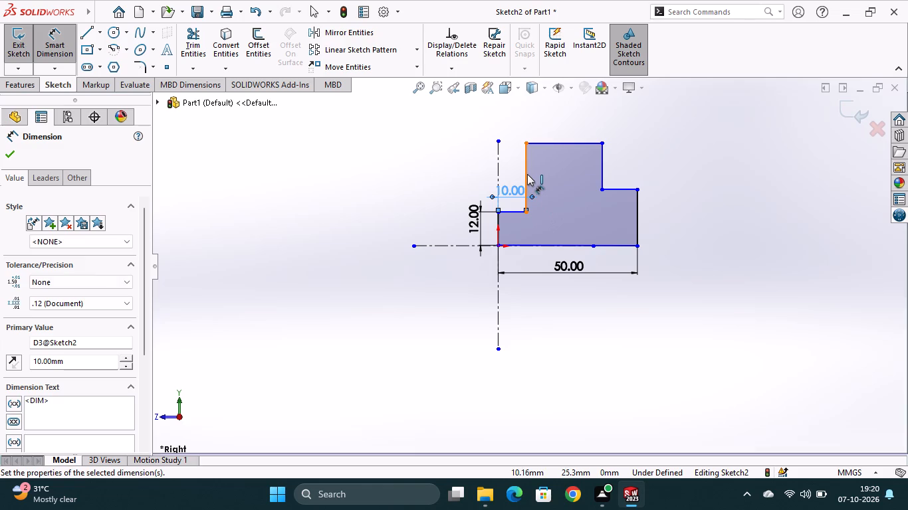
# Dimension the distance between the raised block's two vertical sides to 30 mm.
pyautogui.click(527, 173)
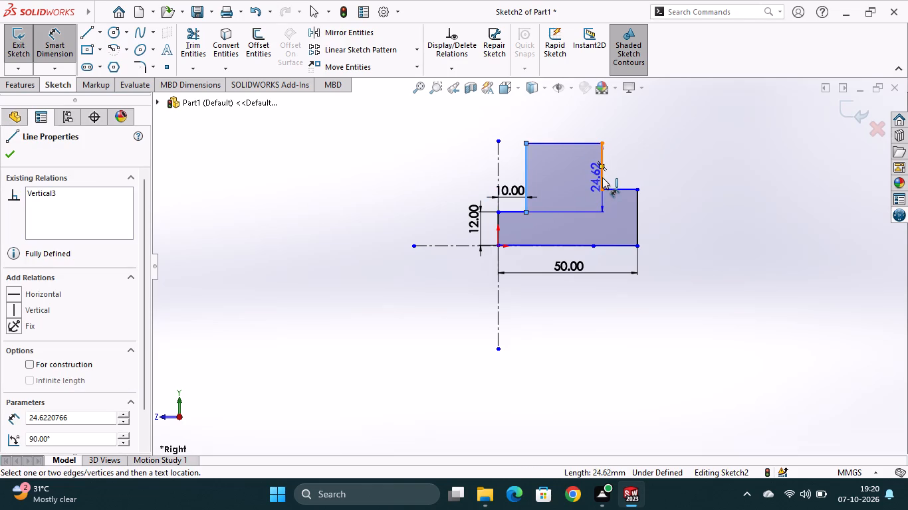
pyautogui.click(602, 177)
pyautogui.click(565, 128)
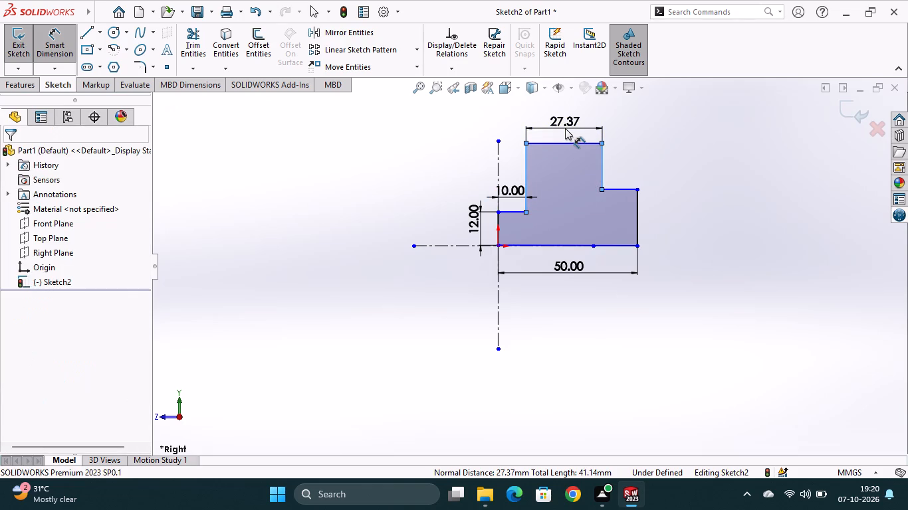
pyautogui.write('30')
pyautogui.press('Return')
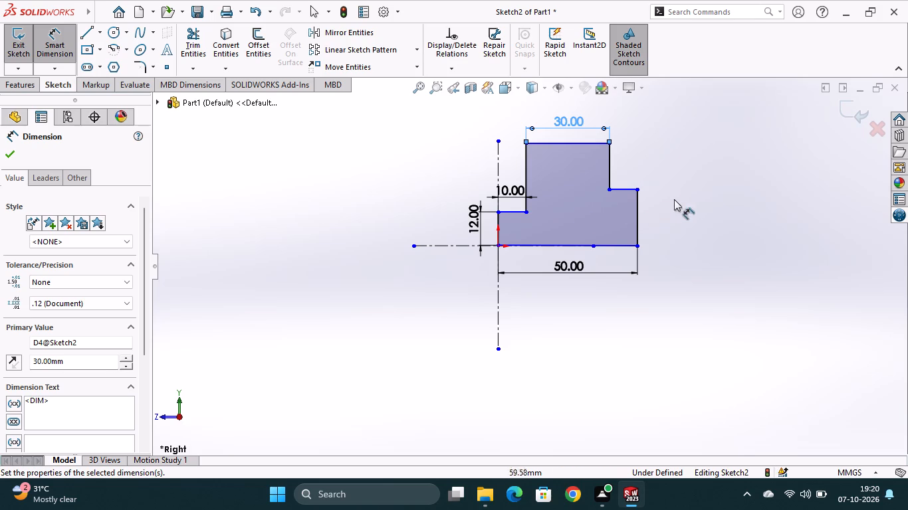
pyautogui.click(626, 189)
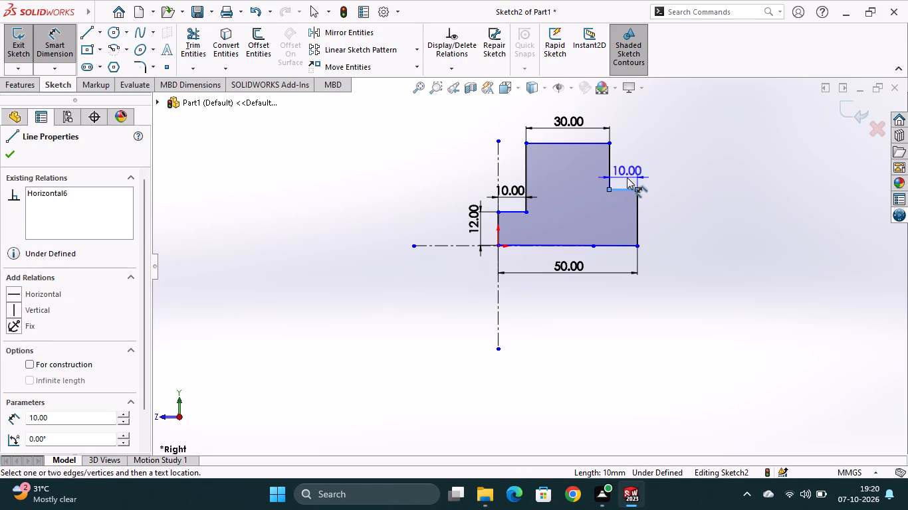
pyautogui.press('Escape')
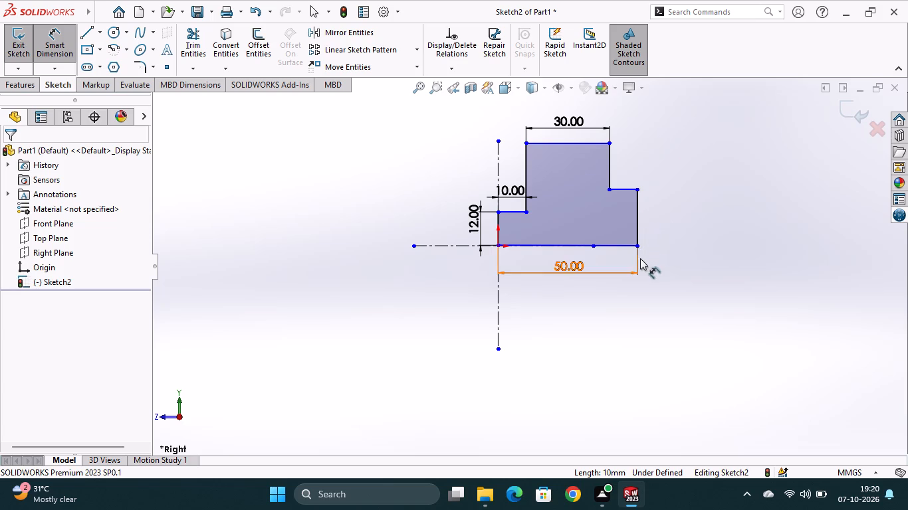
# Dimension the height of the profile's outer end, opposite the origin, between its two corner points to 25 mm.
pyautogui.click(638, 246)
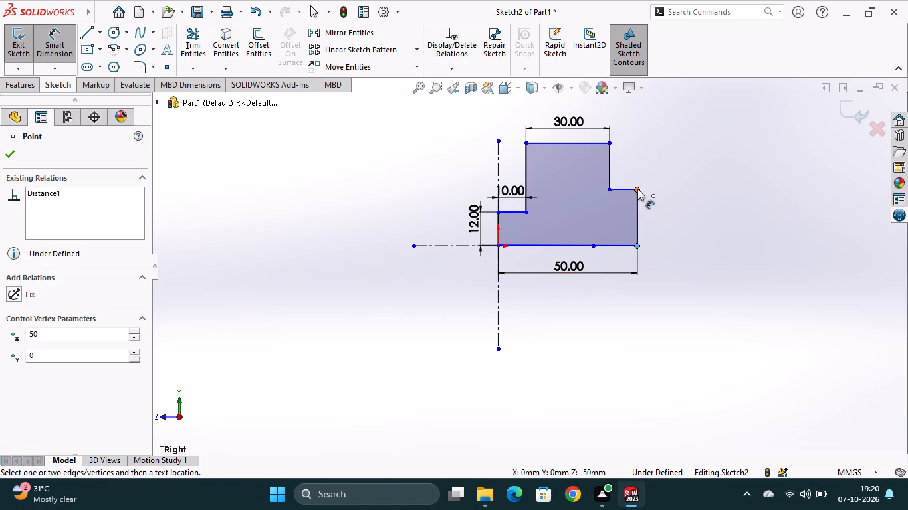
pyautogui.click(637, 189)
pyautogui.click(658, 216)
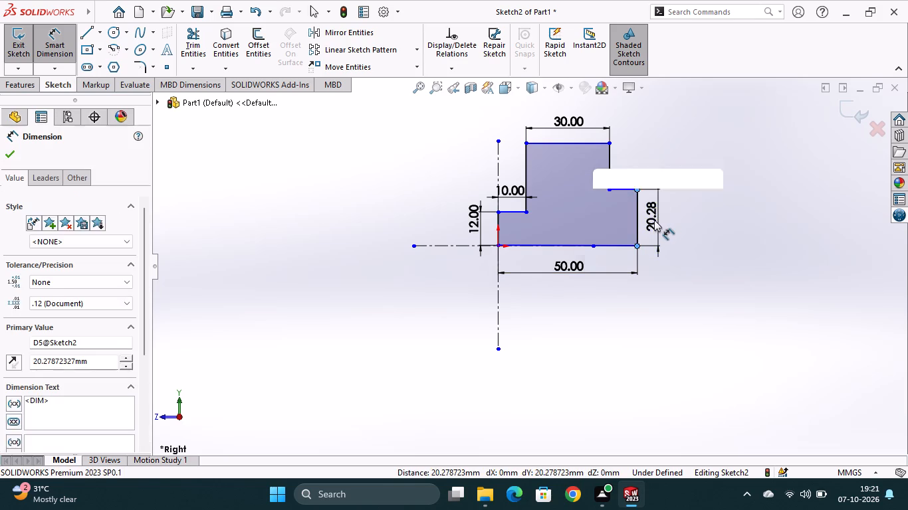
pyautogui.write('25')
pyautogui.press('Return')
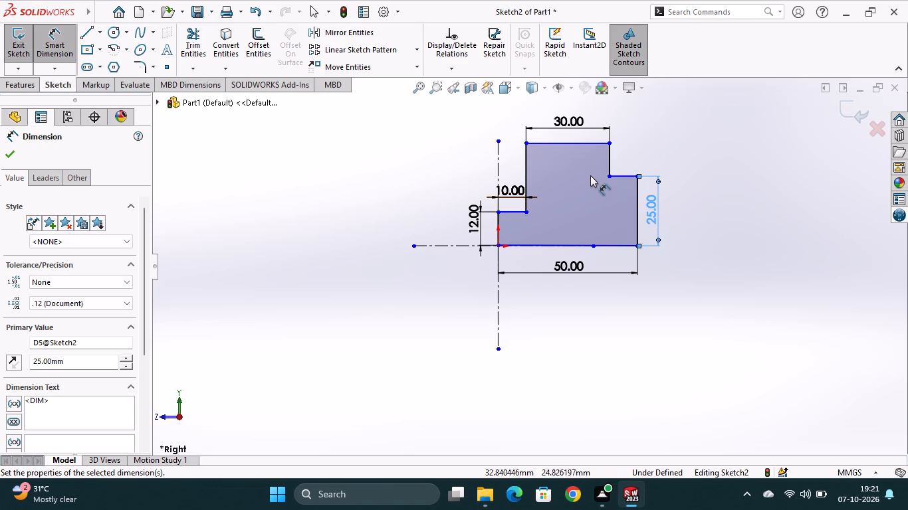
# Dimension the raised block's vertical side above the 12 mm step to 40 mm.
pyautogui.click(526, 161)
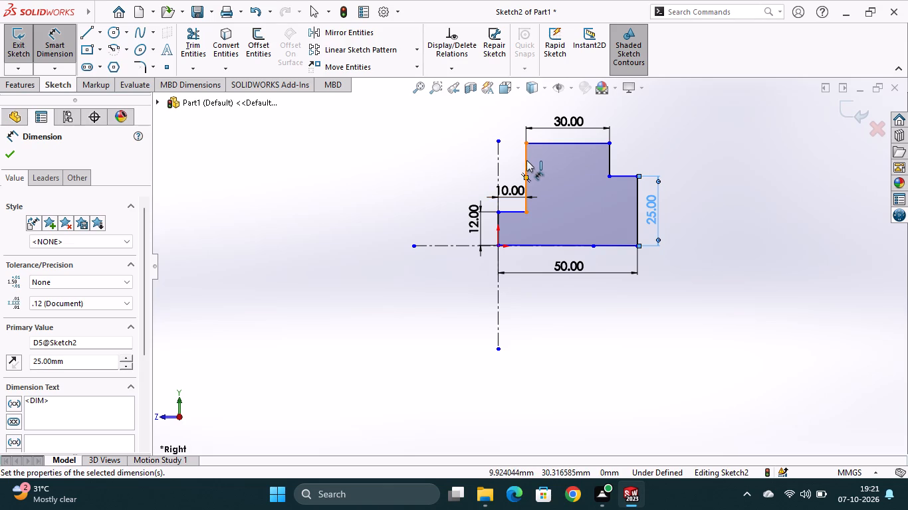
pyautogui.click(507, 130)
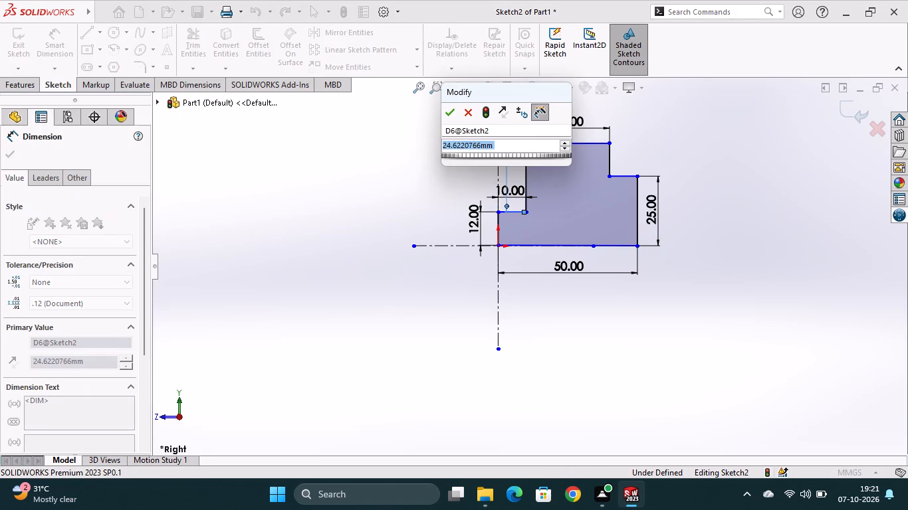
pyautogui.write('40')
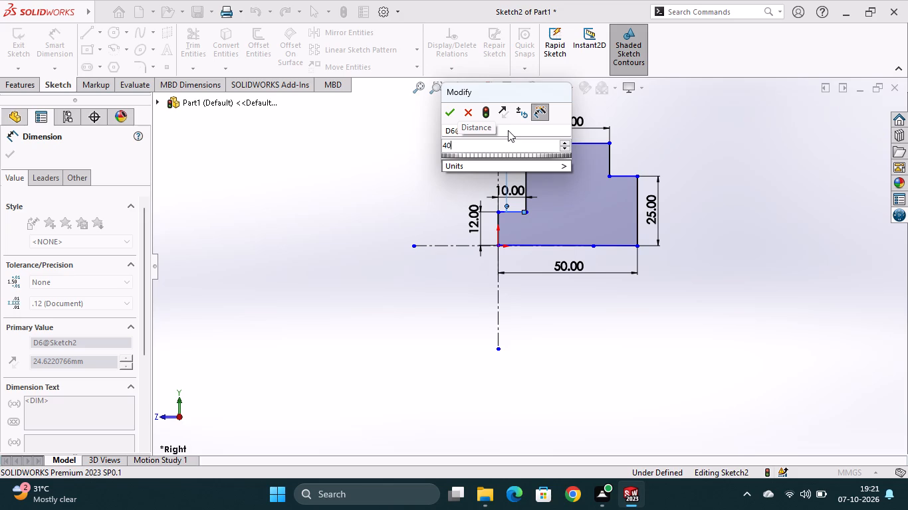
pyautogui.press('Return')
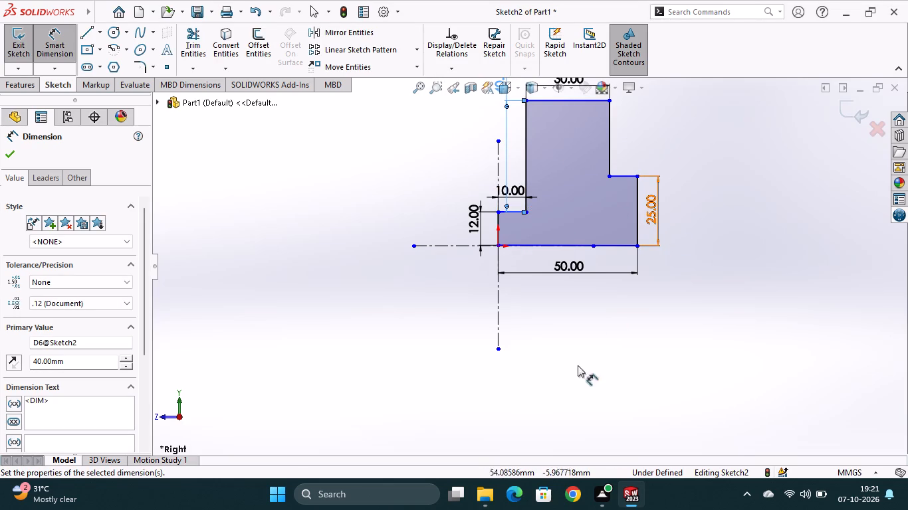
# Switch to Calculator and add the step height and block side length, 12 + 40.
pyautogui.click(393, 486)
pyautogui.press('c')
pyautogui.press('a')
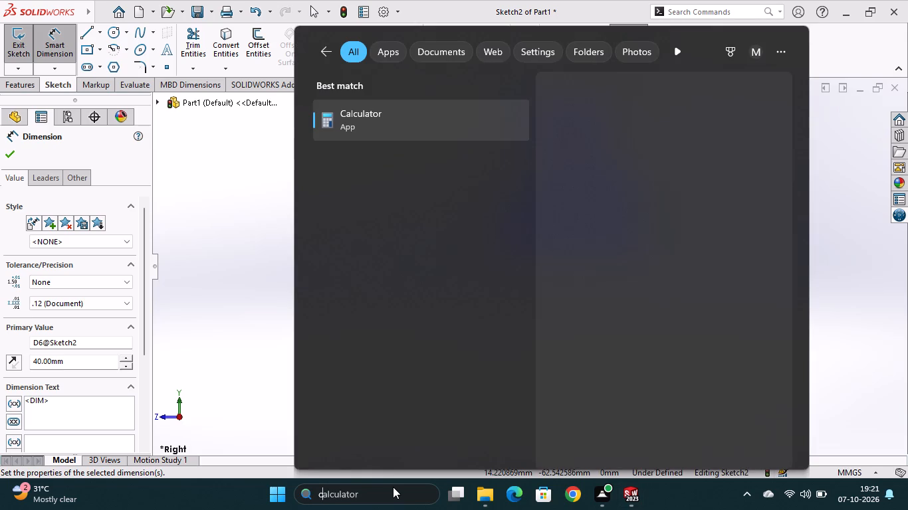
pyautogui.click(403, 133)
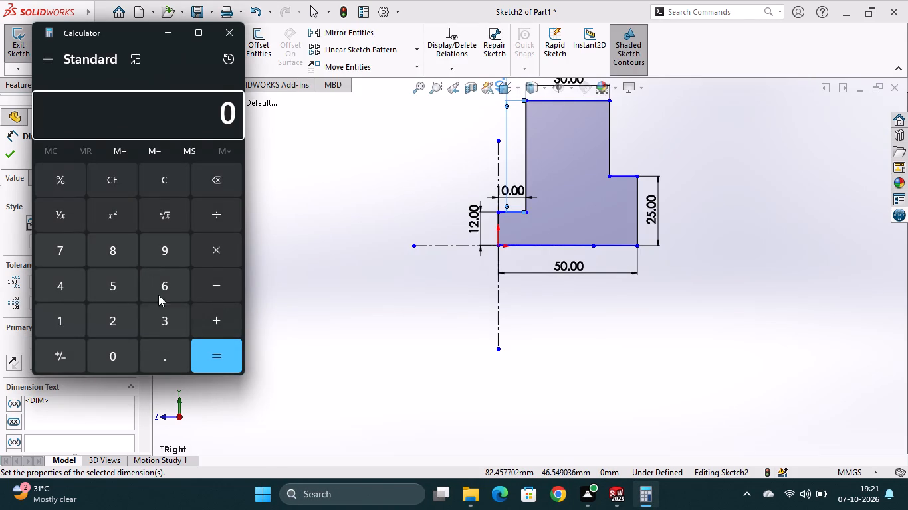
pyautogui.click(122, 317)
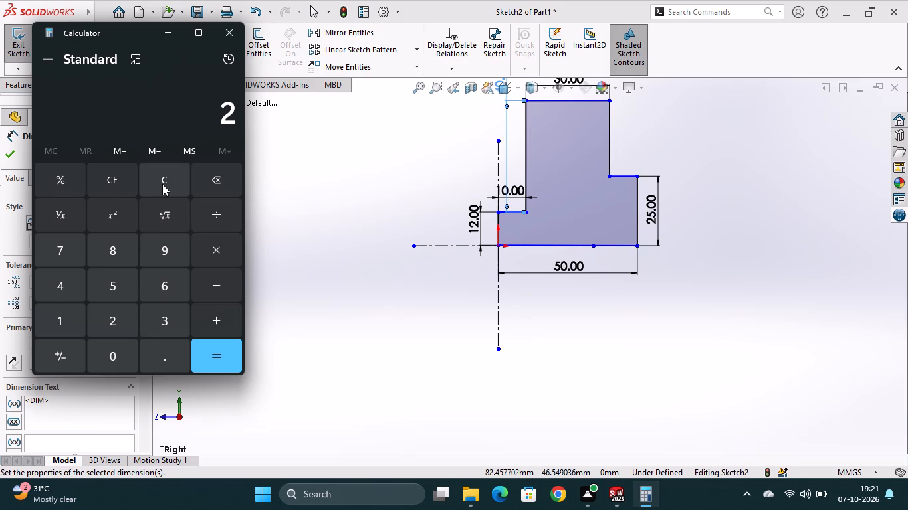
pyautogui.click(220, 191)
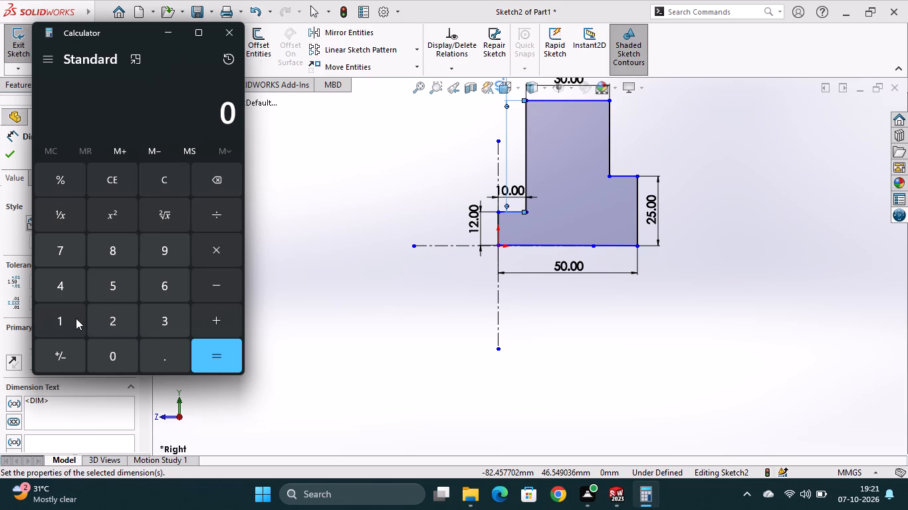
pyautogui.click(76, 318)
pyautogui.click(113, 319)
pyautogui.click(220, 317)
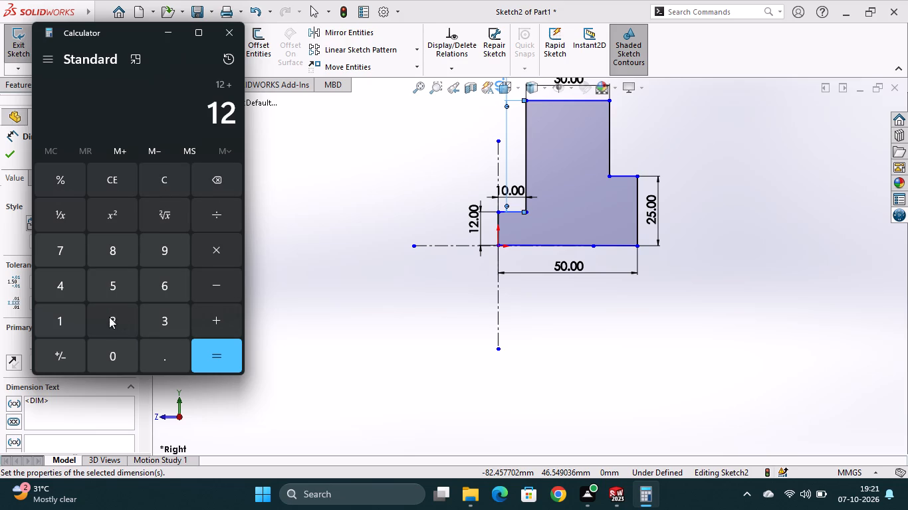
pyautogui.click(68, 285)
pyautogui.click(110, 353)
pyautogui.click(217, 362)
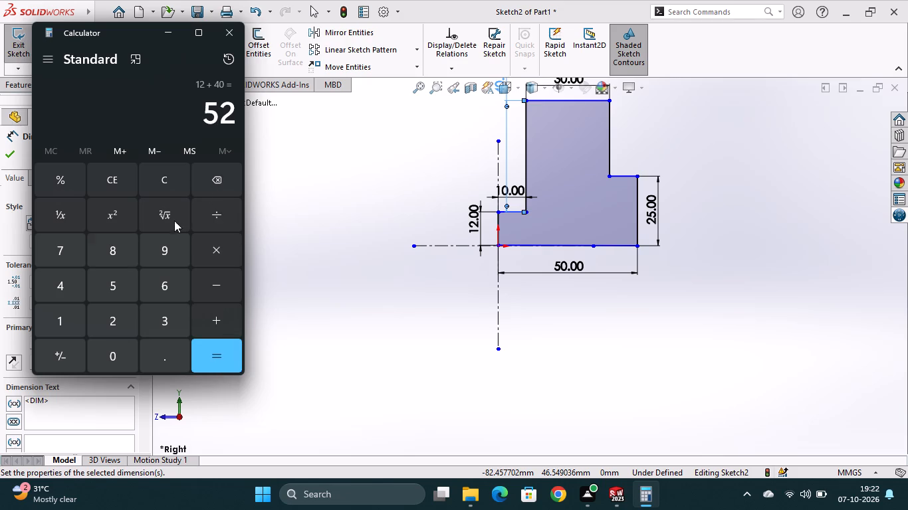
# Calculate the difference between the two step heights, 25 - 12, and add 40 to the result.
pyautogui.tripleClick(171, 184)
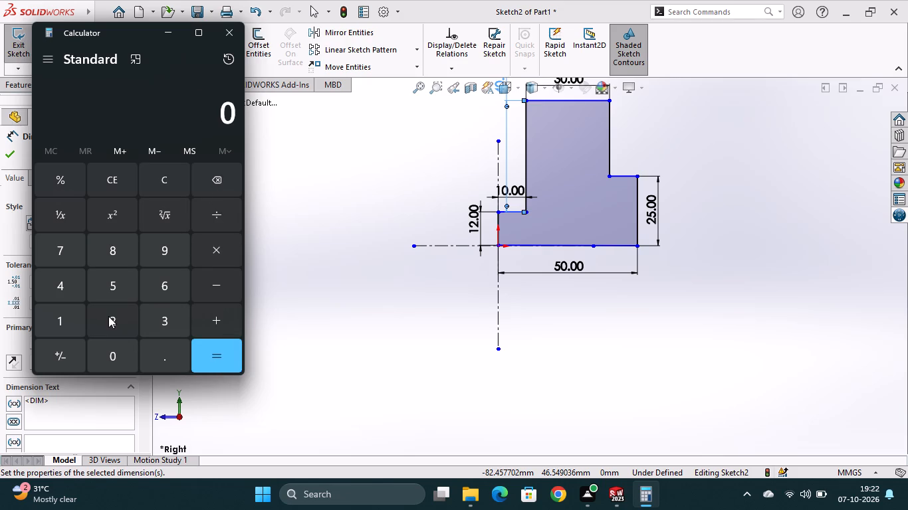
pyautogui.click(108, 316)
pyautogui.click(118, 286)
pyautogui.click(224, 293)
pyautogui.click(63, 323)
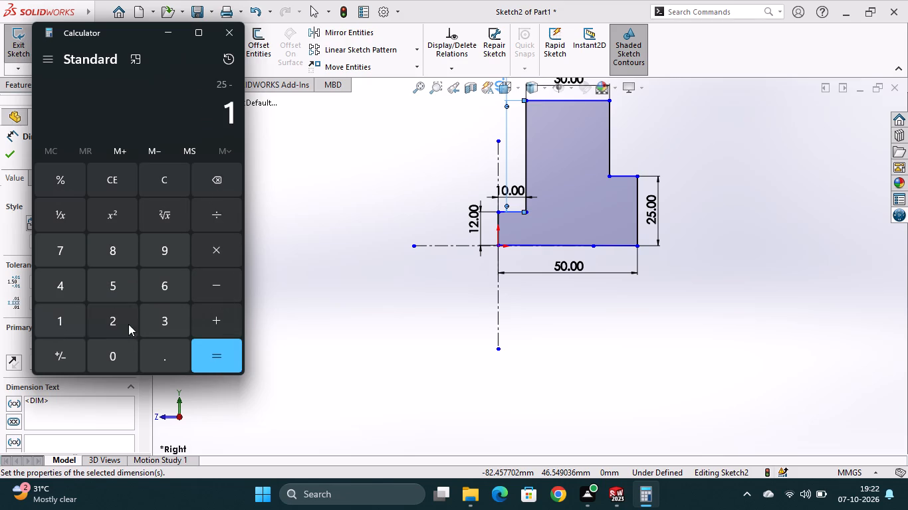
pyautogui.click(128, 324)
pyautogui.click(207, 358)
pyautogui.click(224, 327)
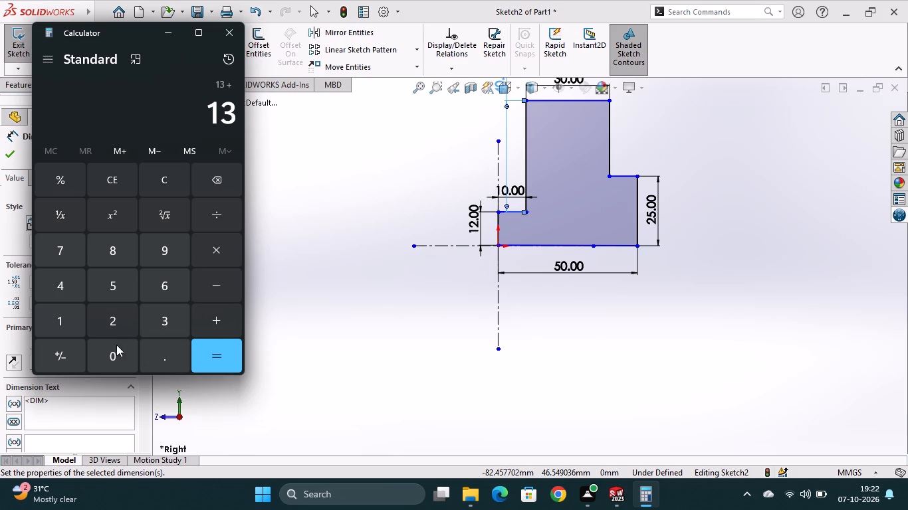
pyautogui.click(70, 289)
pyautogui.click(117, 350)
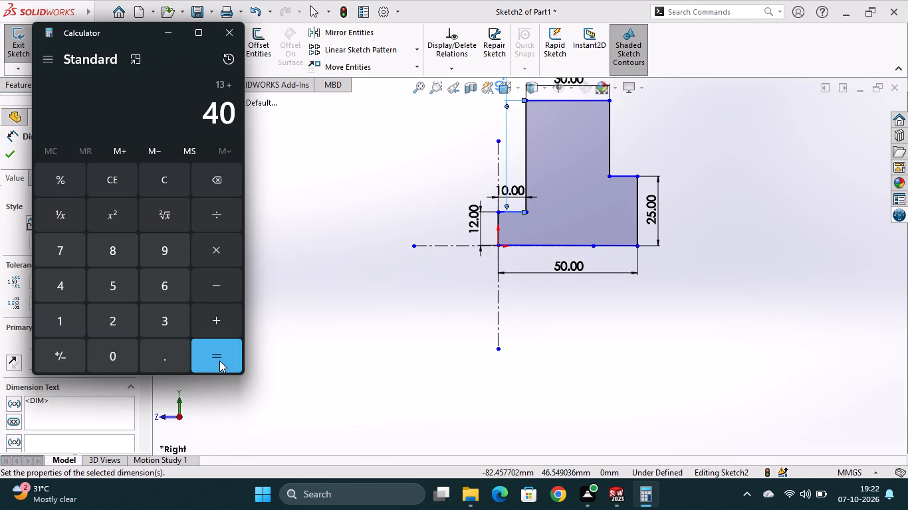
pyautogui.click(219, 361)
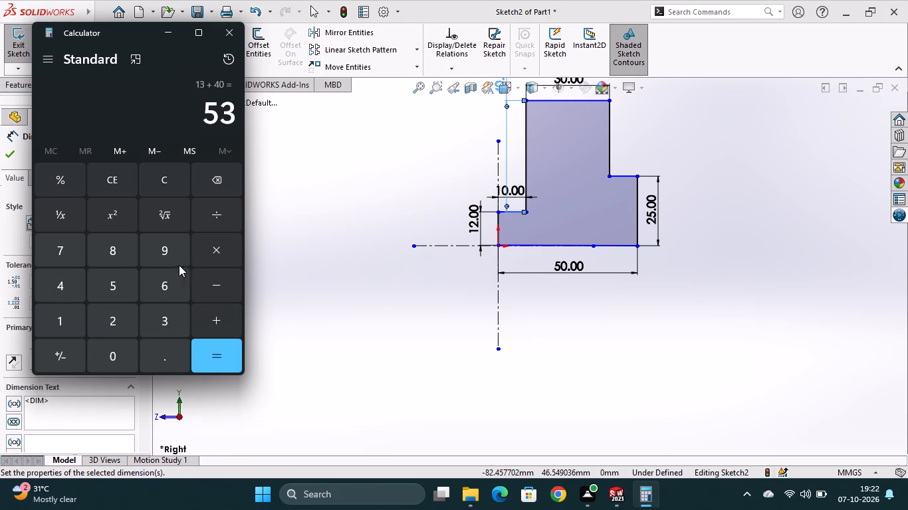
# Calculate the raised block's side length minus the outer end height, 40 - 25.
pyautogui.click(156, 183)
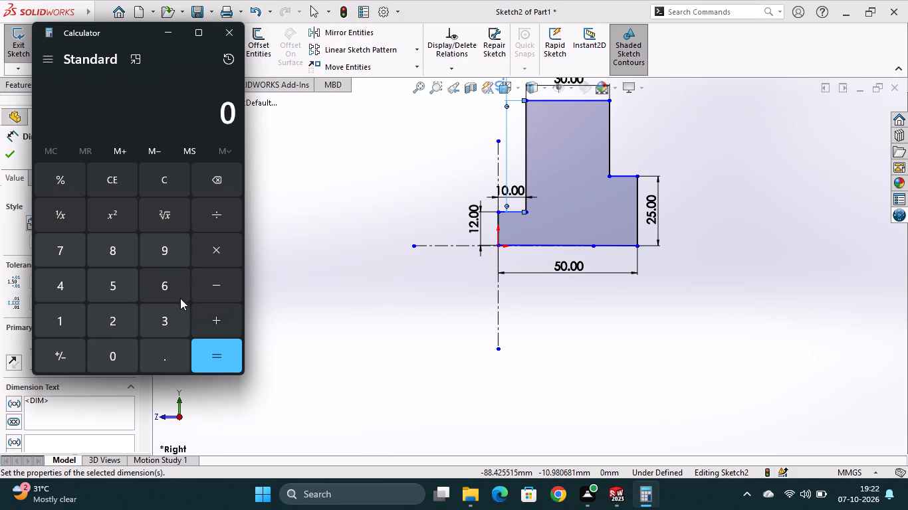
pyautogui.click(68, 282)
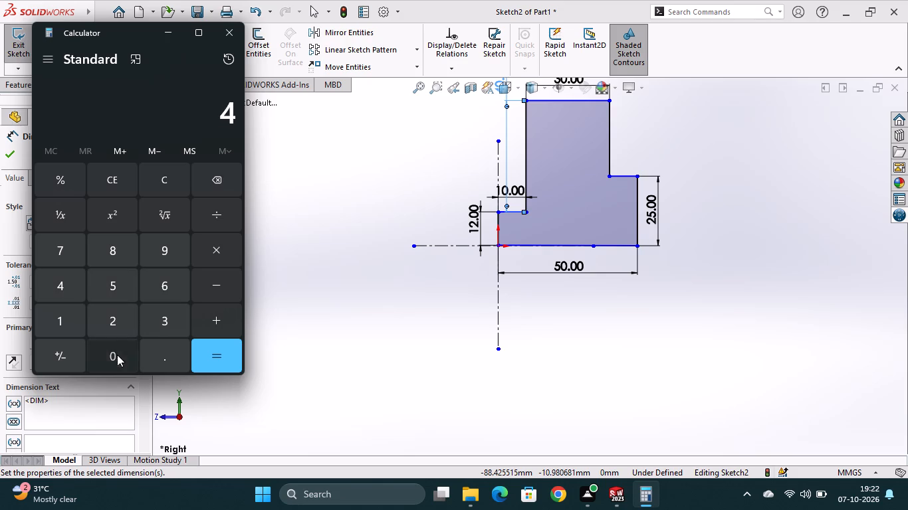
pyautogui.click(117, 355)
pyautogui.click(211, 298)
pyautogui.click(101, 323)
pyautogui.click(118, 296)
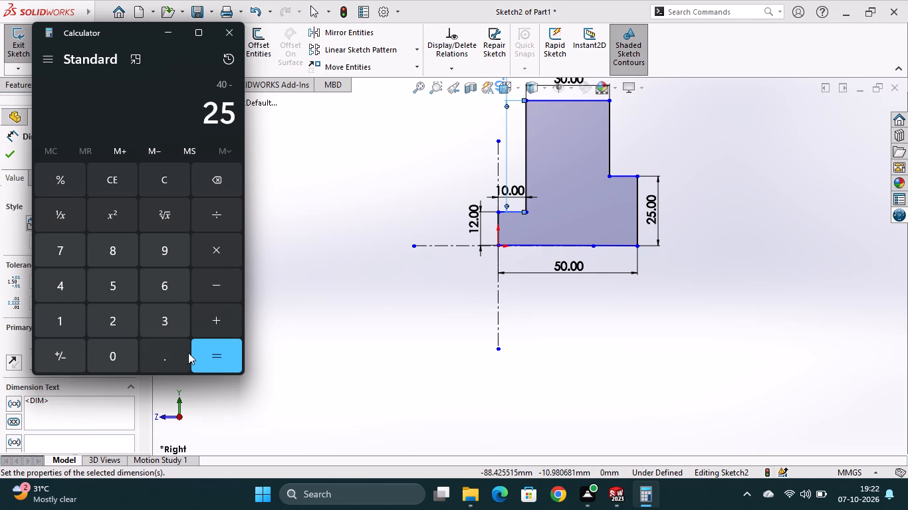
pyautogui.click(211, 352)
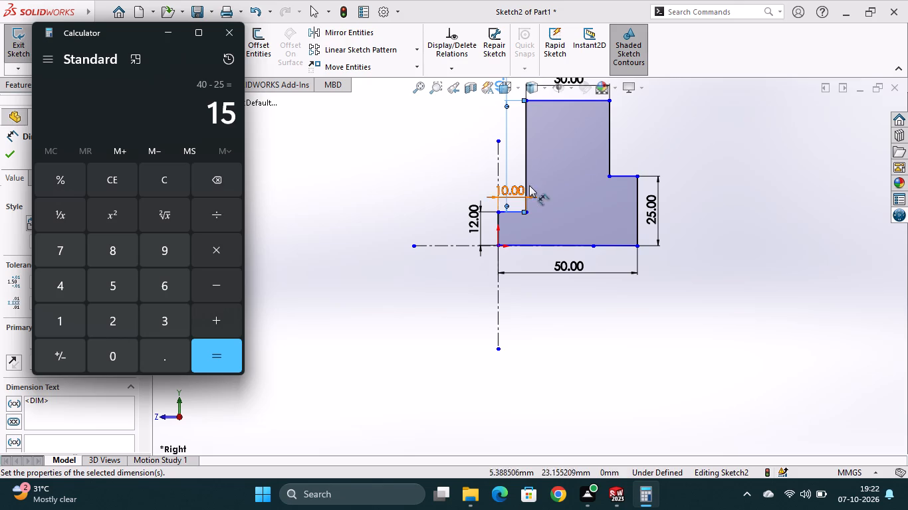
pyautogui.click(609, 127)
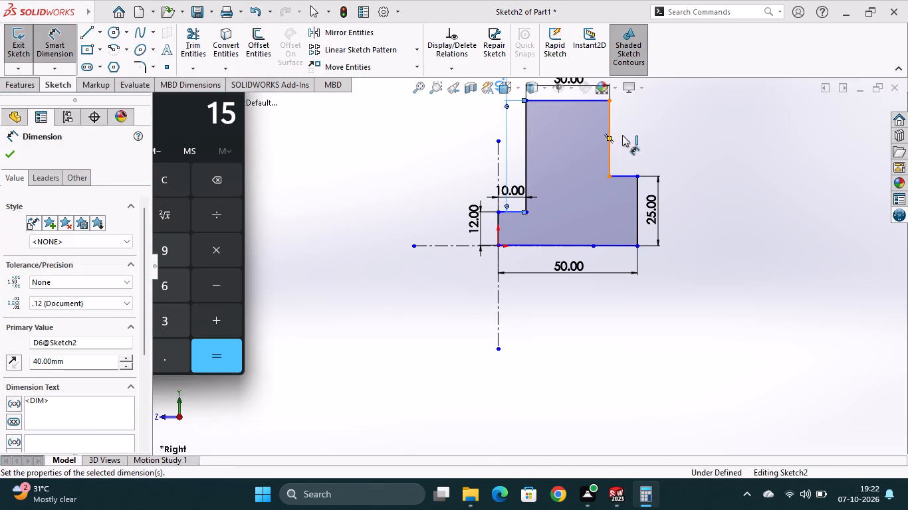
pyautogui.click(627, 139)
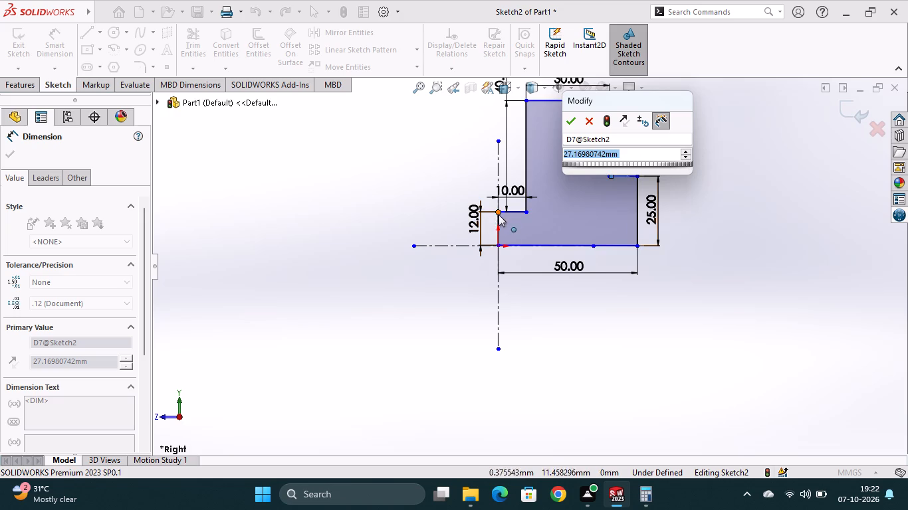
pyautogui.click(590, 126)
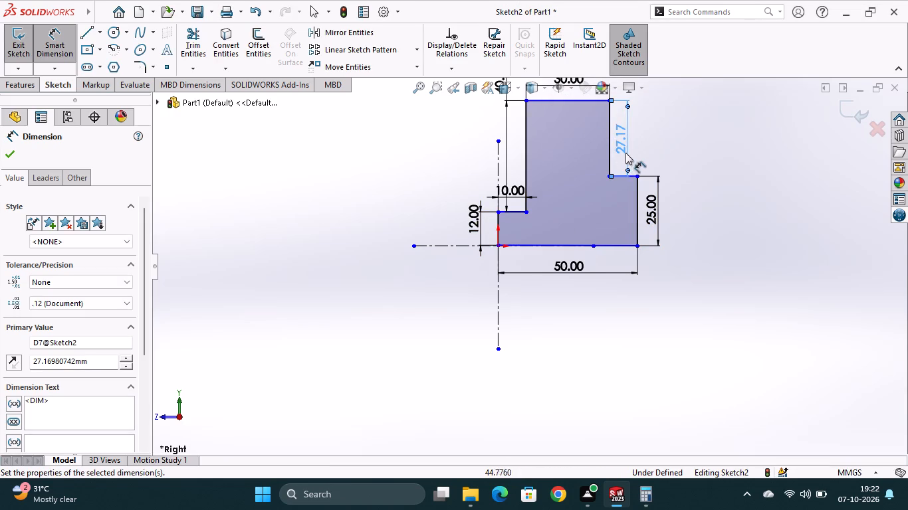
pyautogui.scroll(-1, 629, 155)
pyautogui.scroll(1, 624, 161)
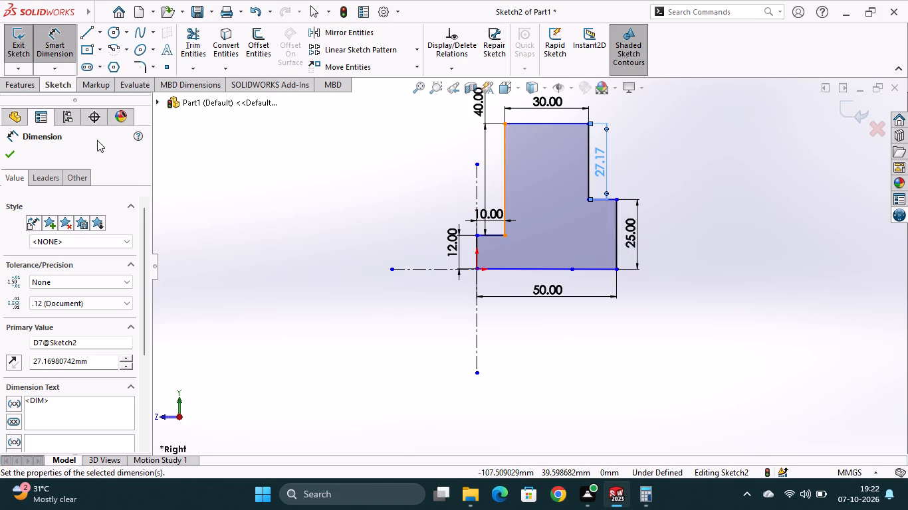
# Switch to Calculator and add the step height and the raised block's side length again, 12 + 40.
pyautogui.click(637, 497)
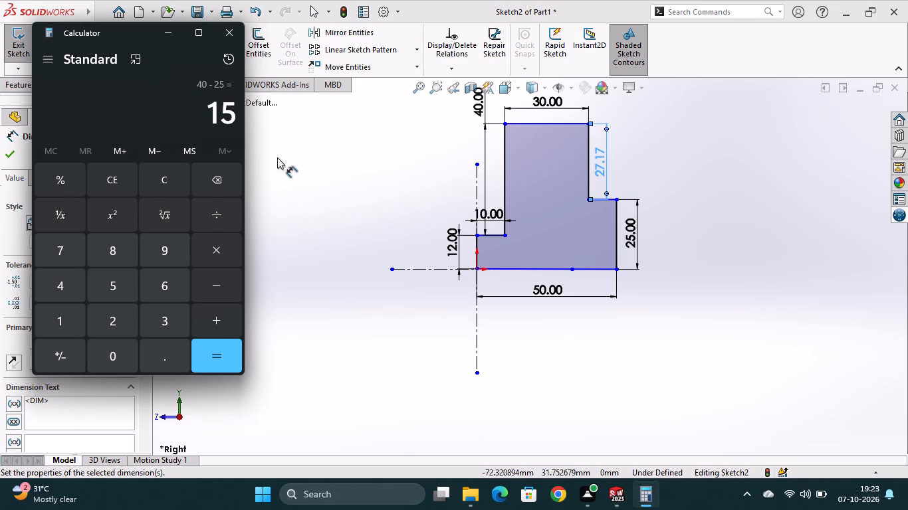
pyautogui.click(159, 186)
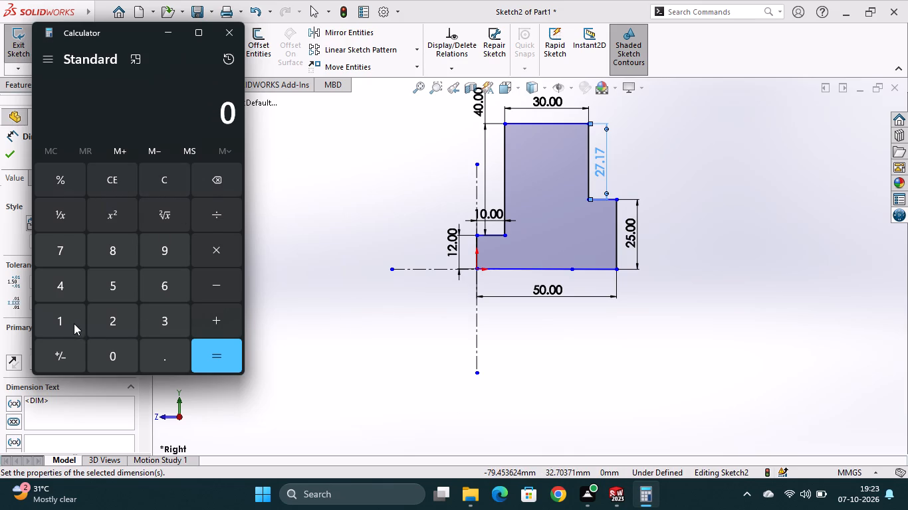
pyautogui.click(74, 323)
pyautogui.click(126, 320)
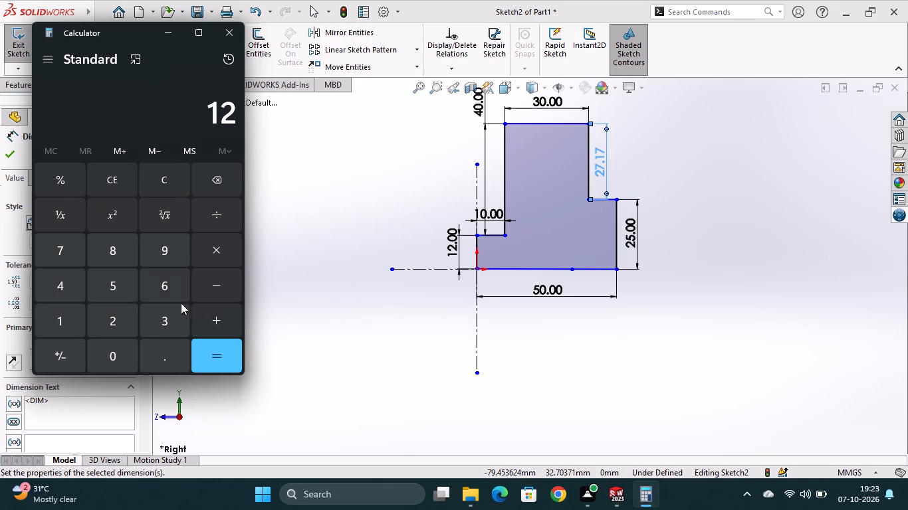
pyautogui.click(215, 315)
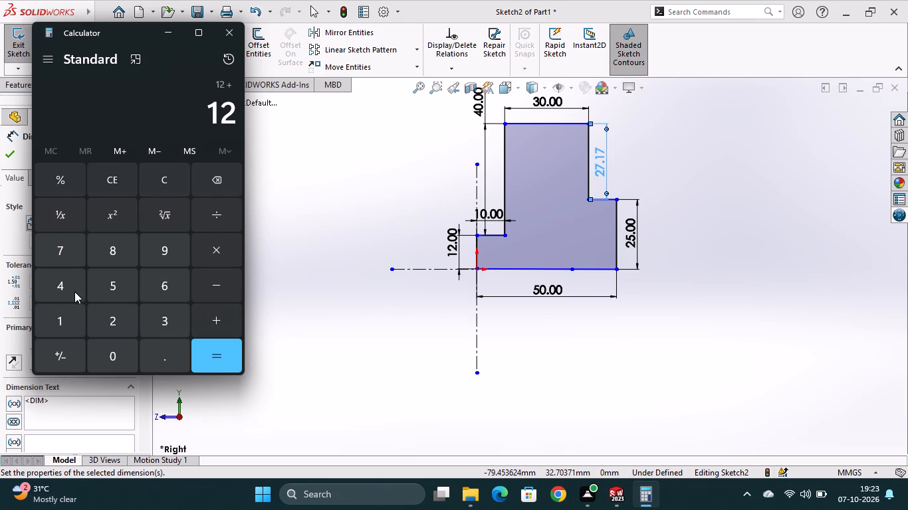
pyautogui.click(74, 290)
pyautogui.click(125, 353)
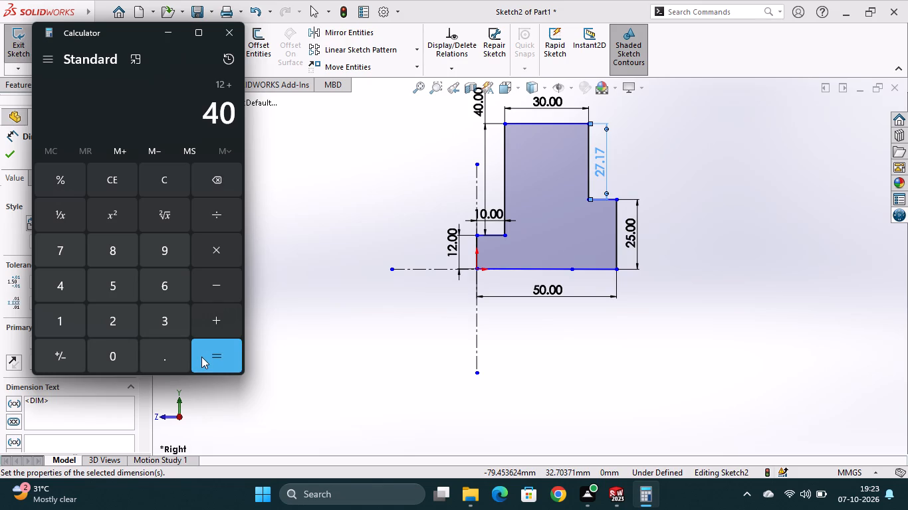
pyautogui.click(201, 357)
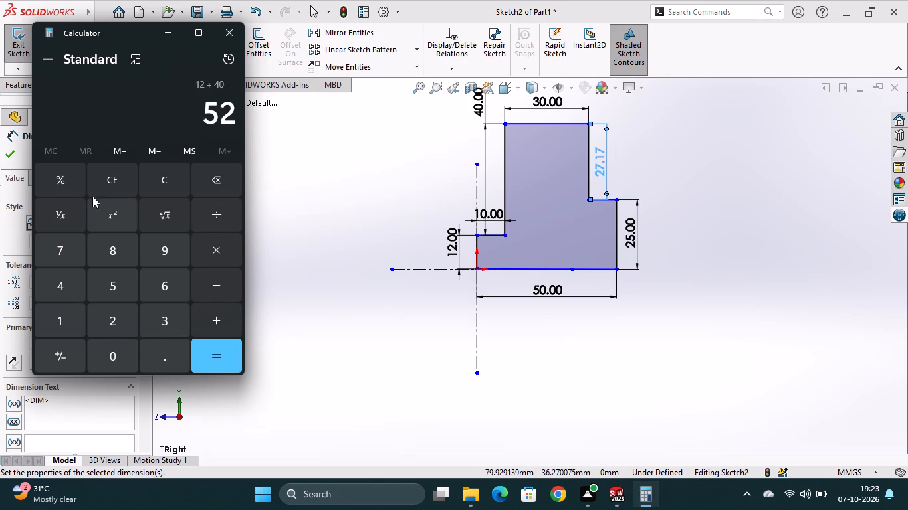
# Check the height on the profile's outer side by adding 25 + 27, and clear the calculation.
pyautogui.click(150, 178)
pyautogui.click(118, 323)
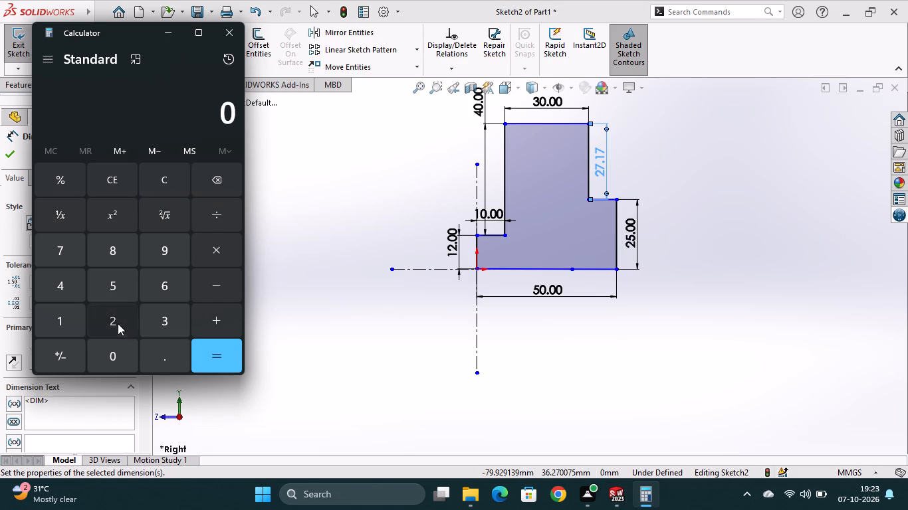
pyautogui.click(121, 294)
pyautogui.click(211, 324)
pyautogui.click(130, 318)
pyautogui.click(69, 262)
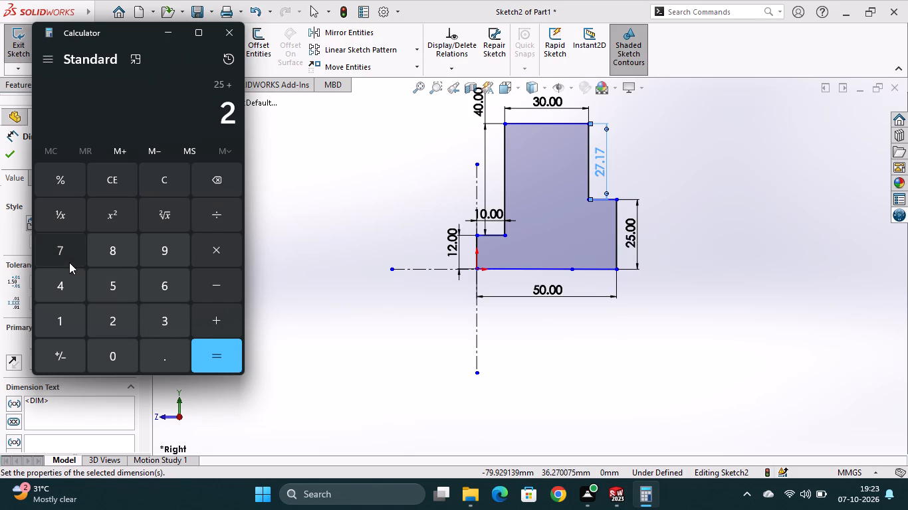
pyautogui.click(219, 355)
pyautogui.press('Escape')
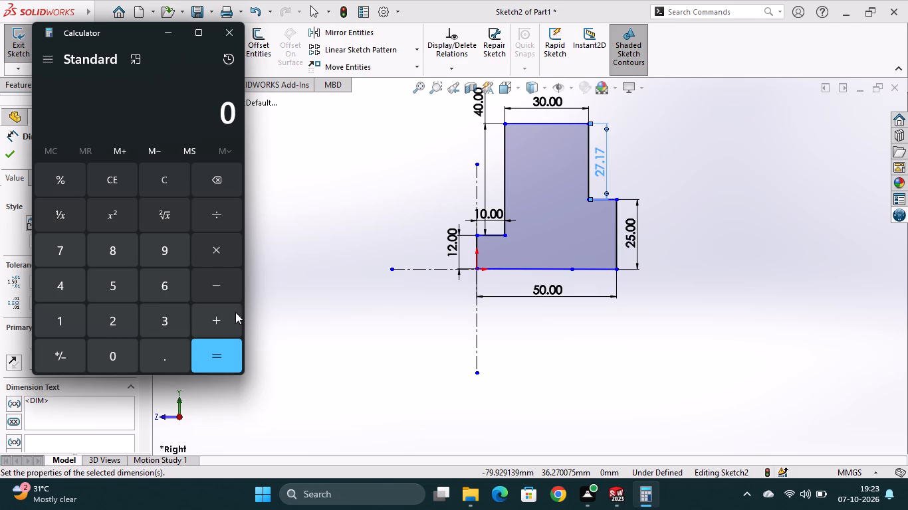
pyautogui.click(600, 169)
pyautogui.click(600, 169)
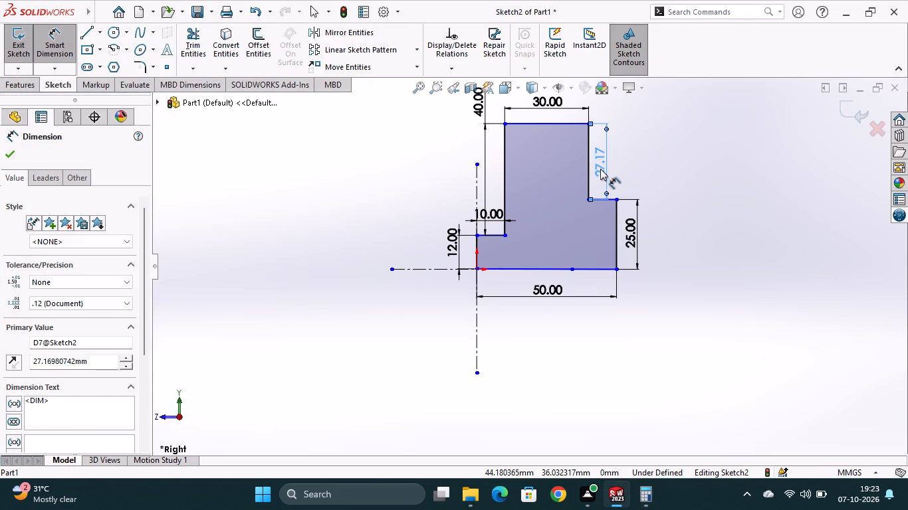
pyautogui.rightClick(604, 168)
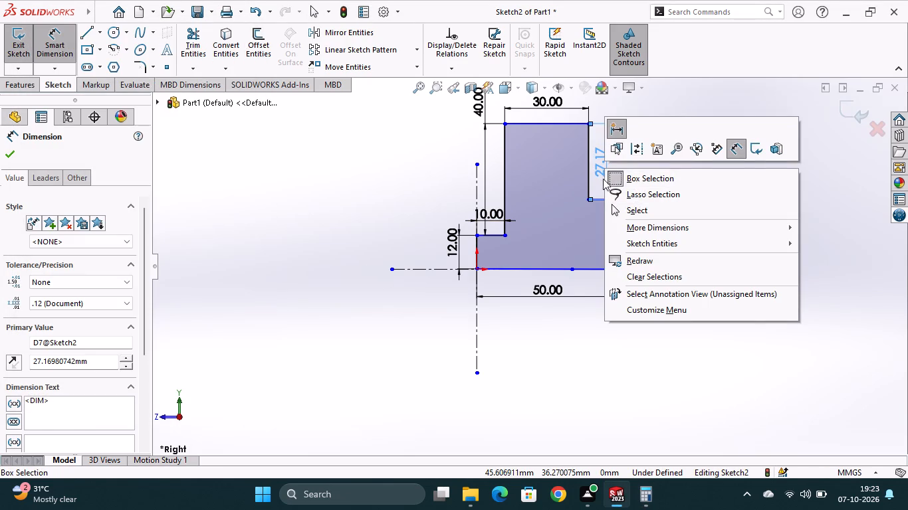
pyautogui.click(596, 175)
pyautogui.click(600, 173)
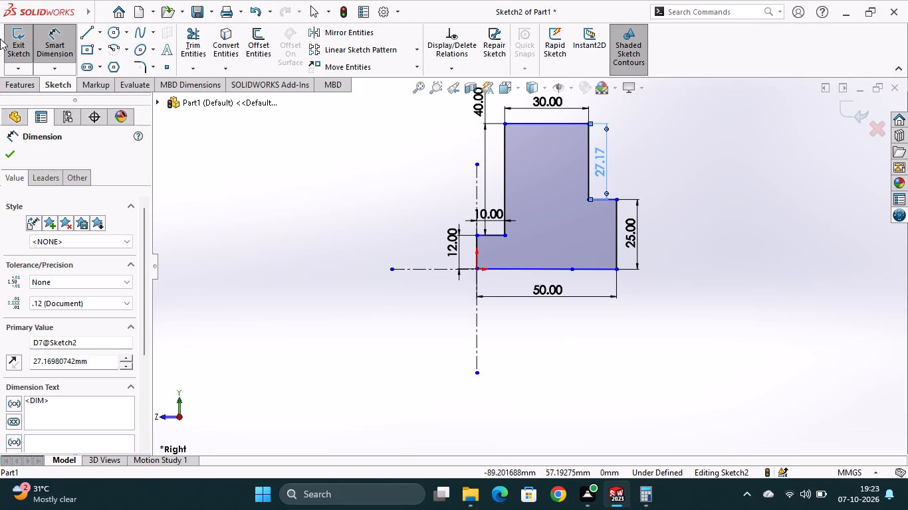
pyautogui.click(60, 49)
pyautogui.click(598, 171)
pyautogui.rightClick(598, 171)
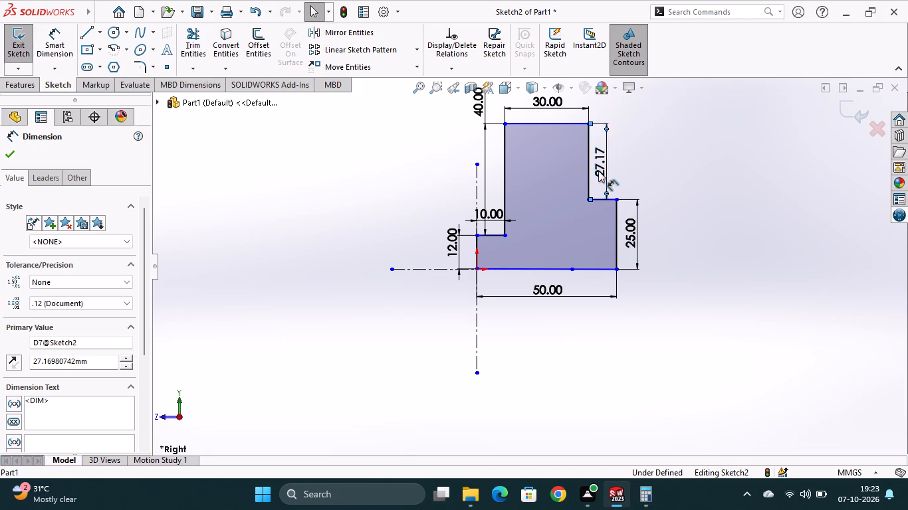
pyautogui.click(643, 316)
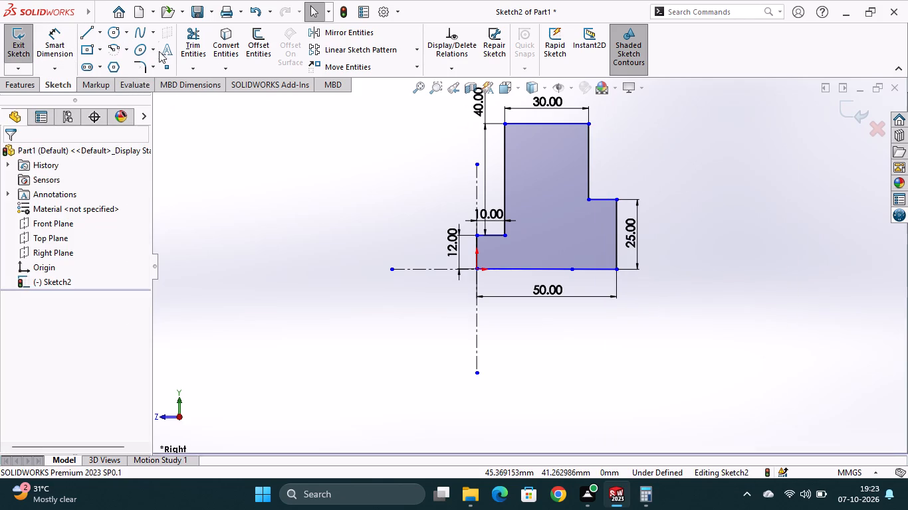
# Back in the SOLIDWORKS sketch, dimension the raised block's vertical side above the 25 mm outer end to 27 mm.
pyautogui.click(52, 36)
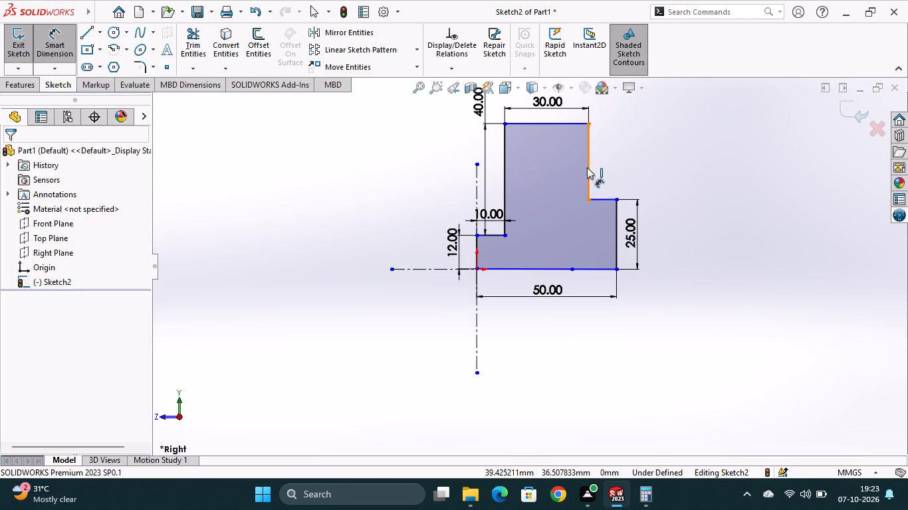
pyautogui.click(587, 167)
pyautogui.click(611, 167)
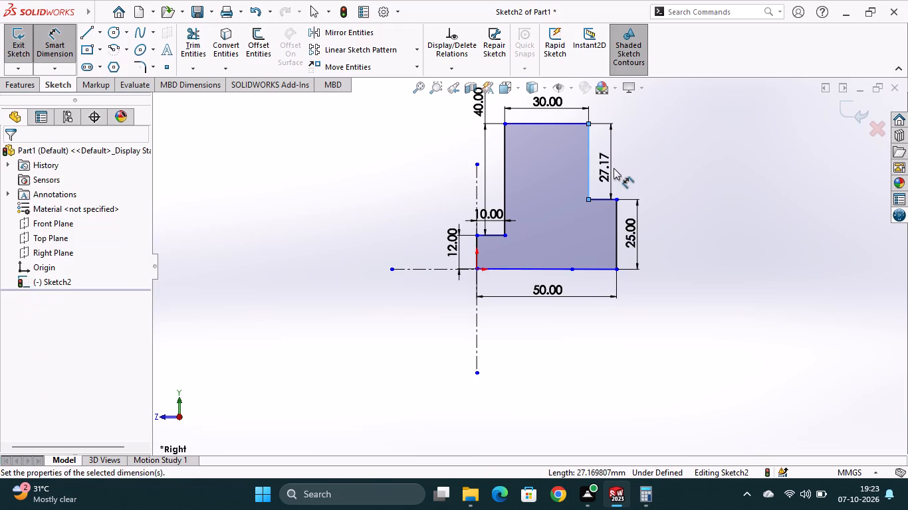
pyautogui.write('27')
pyautogui.press('Return')
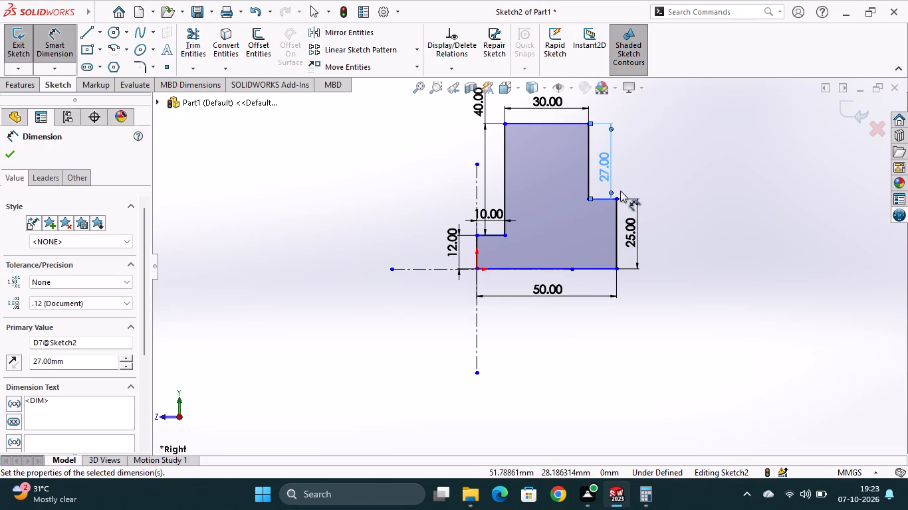
pyautogui.press('Escape')
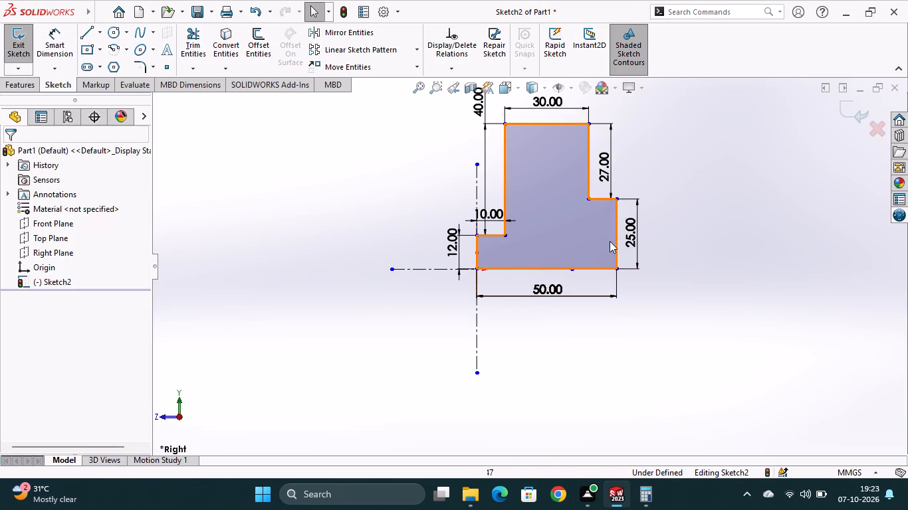
pyautogui.press('Escape')
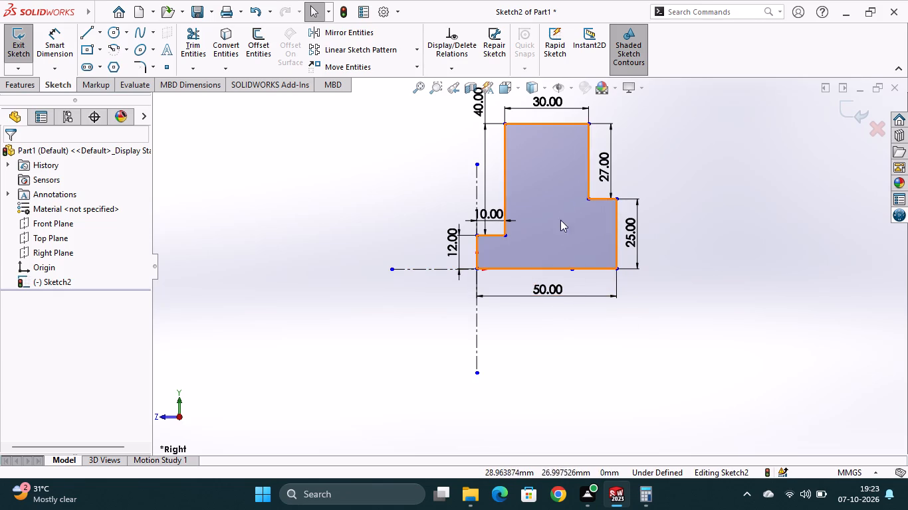
pyautogui.press('Escape')
# Dimension the overall height between the profile's top and bottom edges, placing it beside the origin end as a driven dimension.
pyautogui.scroll(2, 544, 233)
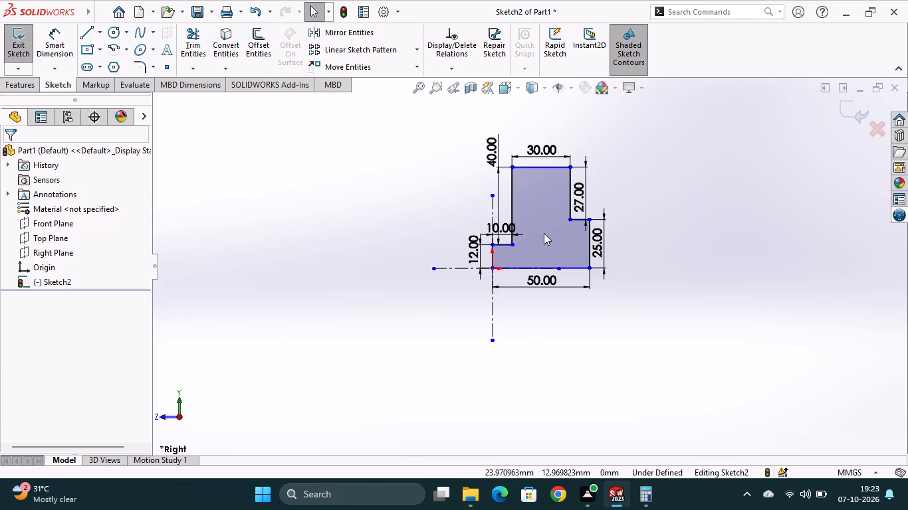
pyautogui.scroll(-3, 544, 233)
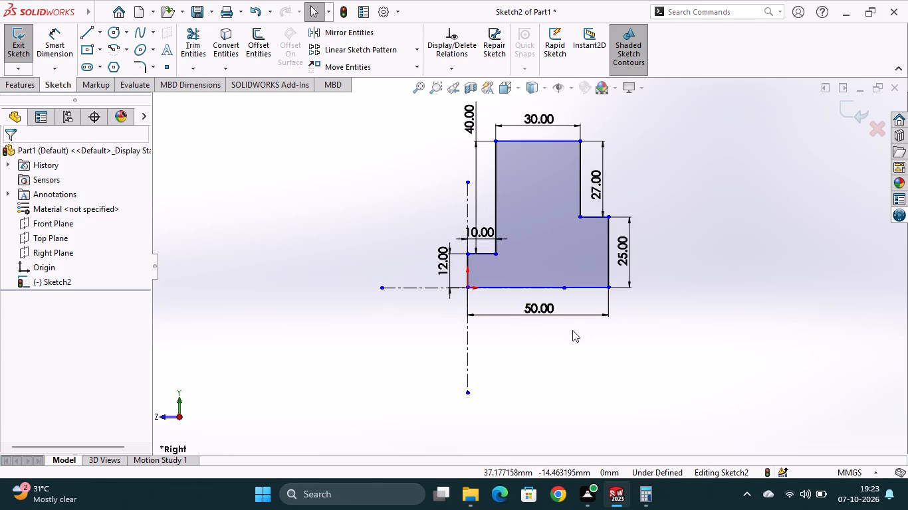
pyautogui.click(579, 288)
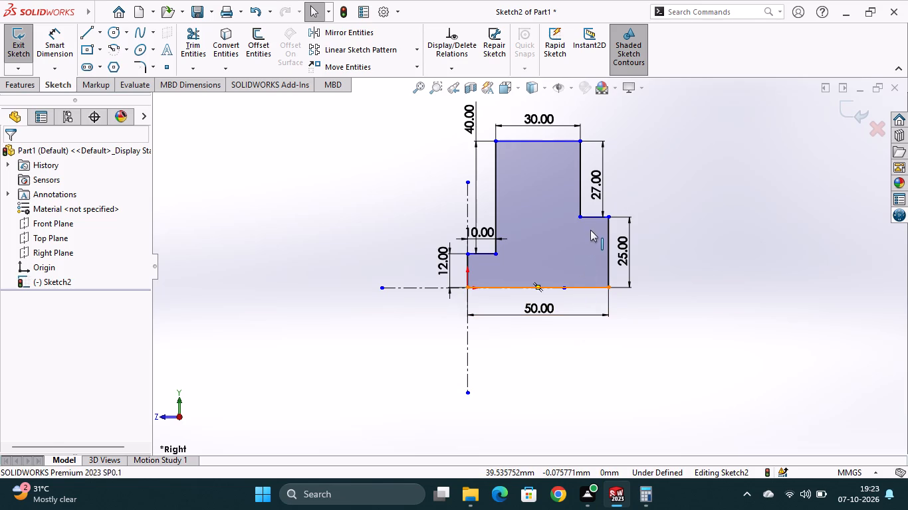
pyautogui.click(555, 141)
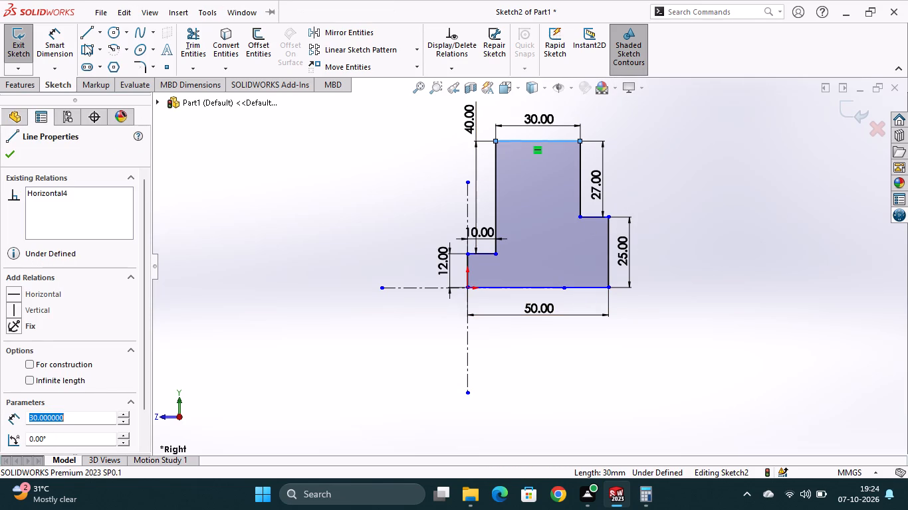
pyautogui.click(55, 52)
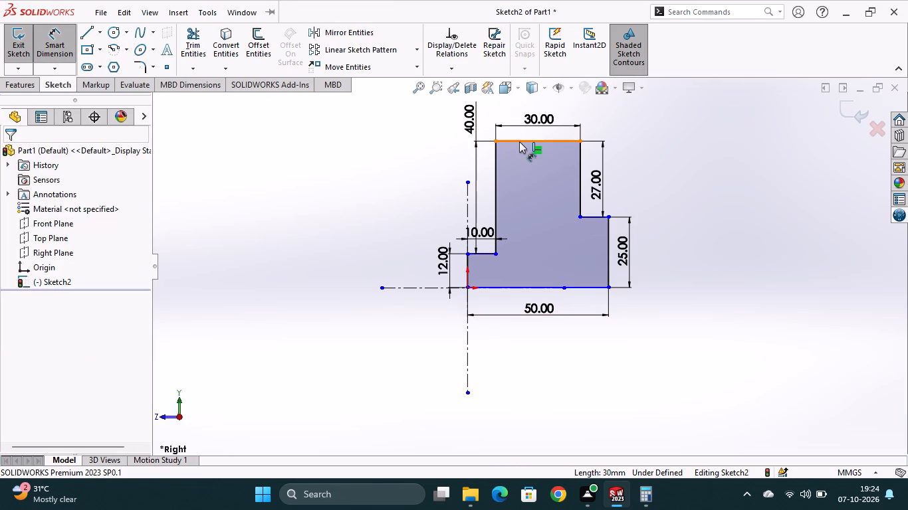
pyautogui.click(519, 141)
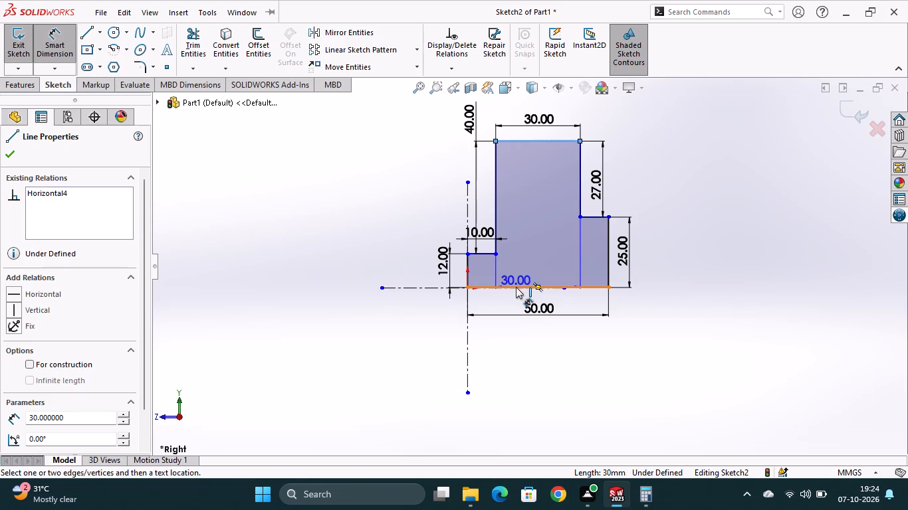
pyautogui.click(516, 287)
pyautogui.click(398, 191)
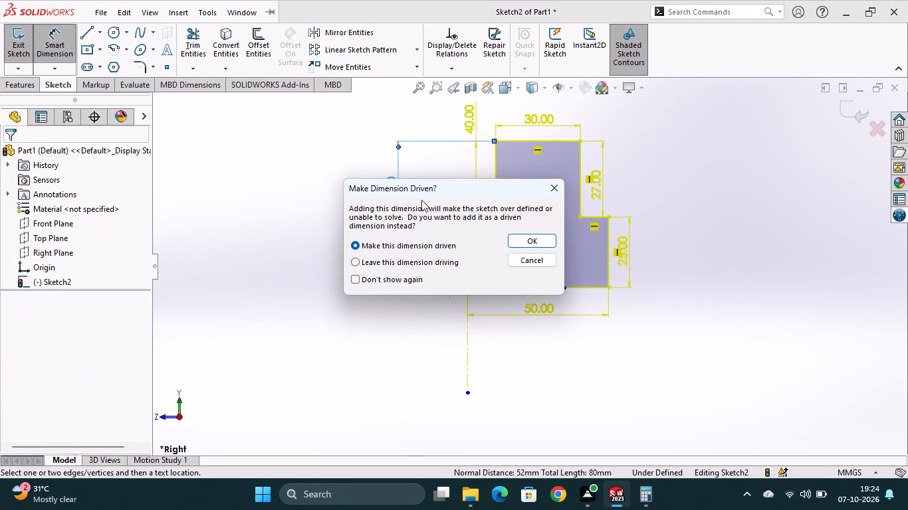
pyautogui.click(537, 239)
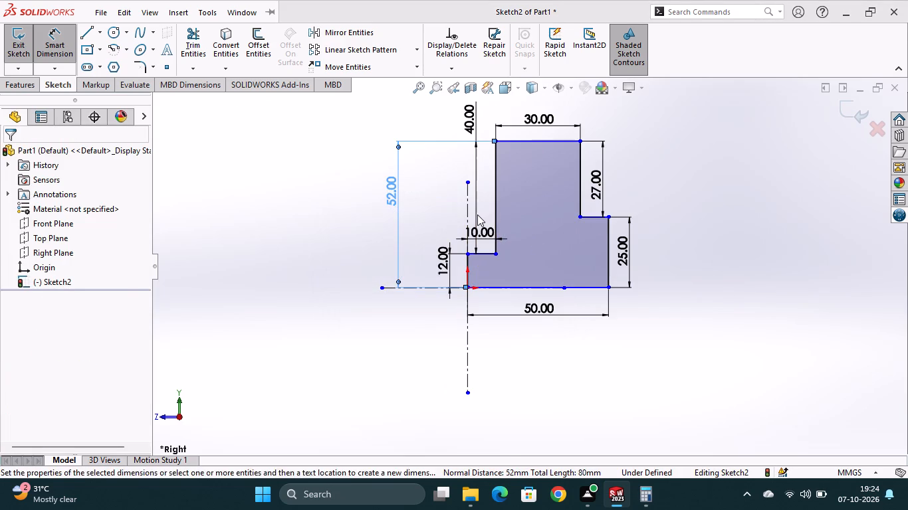
# Undo the driven overall height dimension.
pyautogui.hotkey('ctrl', 'z')
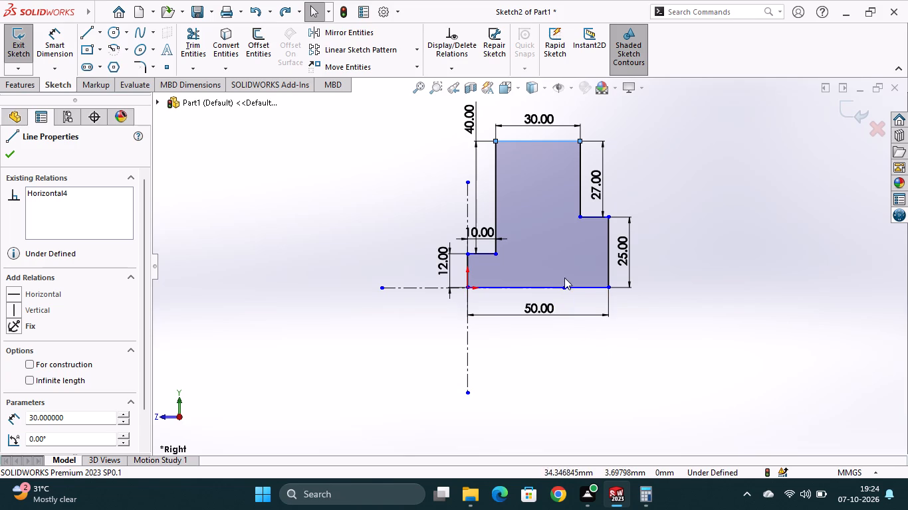
# Draw a vertical centerline aligned with the midpoint of the raised block's top edge, from above that edge to just below the profile's bottom edge.
pyautogui.click(100, 31)
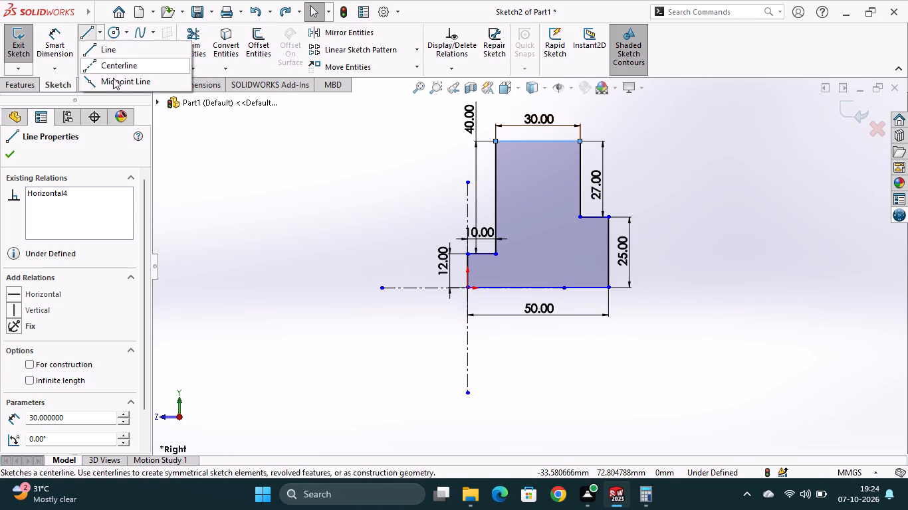
pyautogui.click(119, 66)
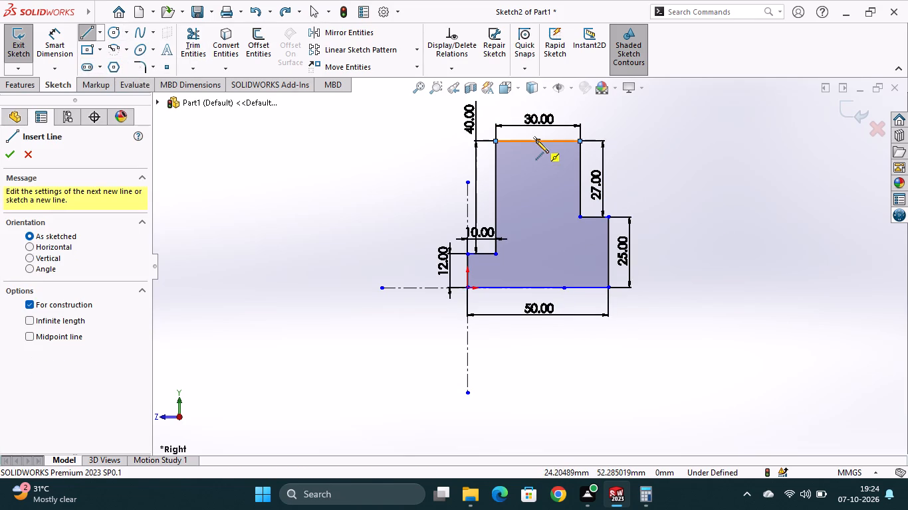
pyautogui.click(540, 104)
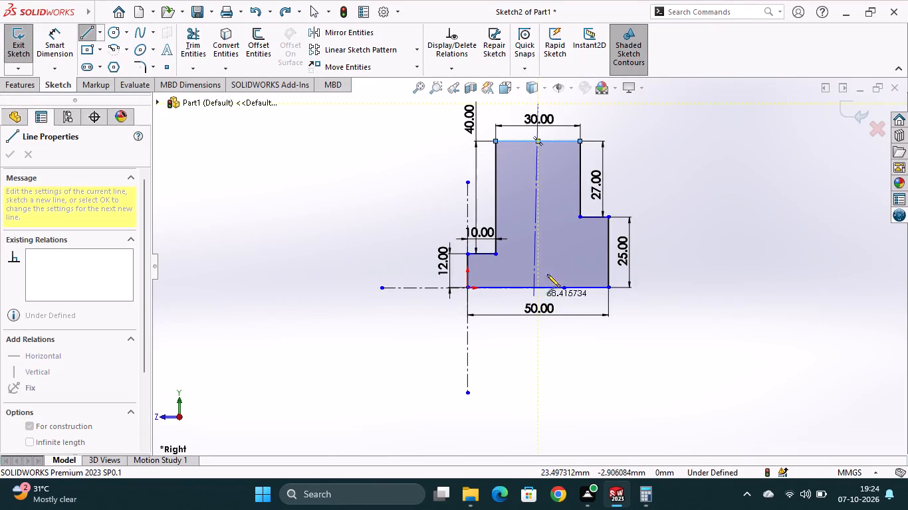
pyautogui.click(538, 301)
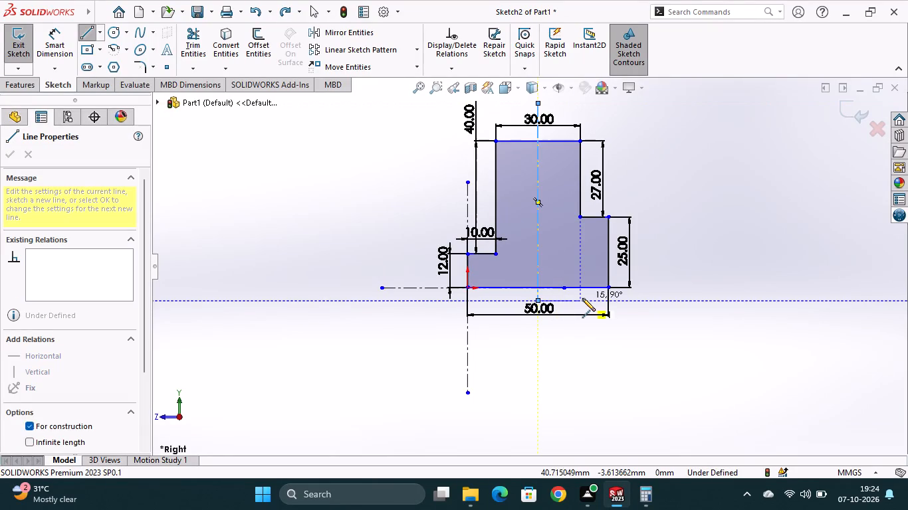
pyautogui.press('Escape')
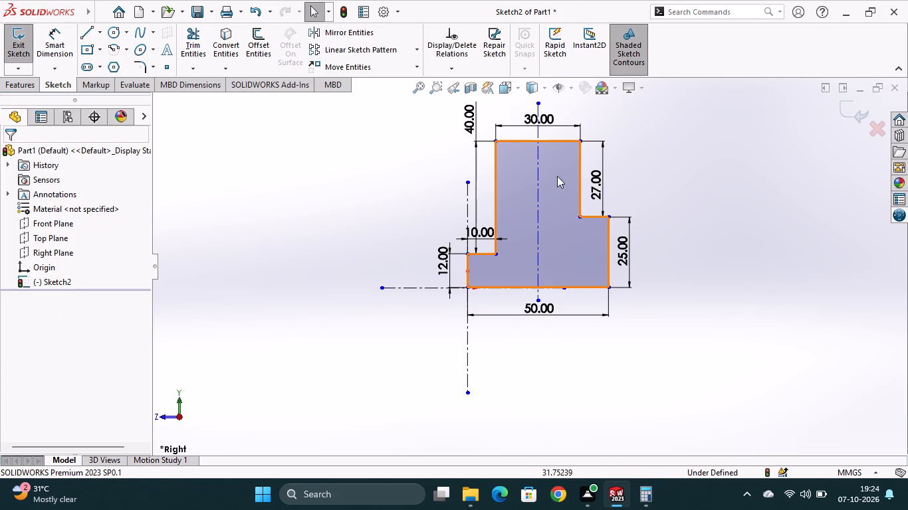
# Sketch two concentric circles centred on the midpoint of the raised block's top edge, with radii of about 12.6 mm and 25.6 mm.
pyautogui.scroll(1, 557, 185)
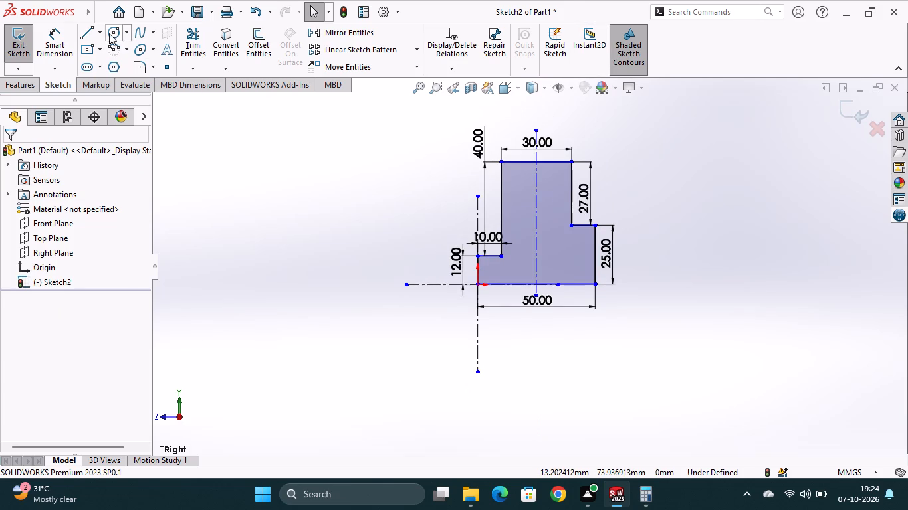
pyautogui.click(112, 32)
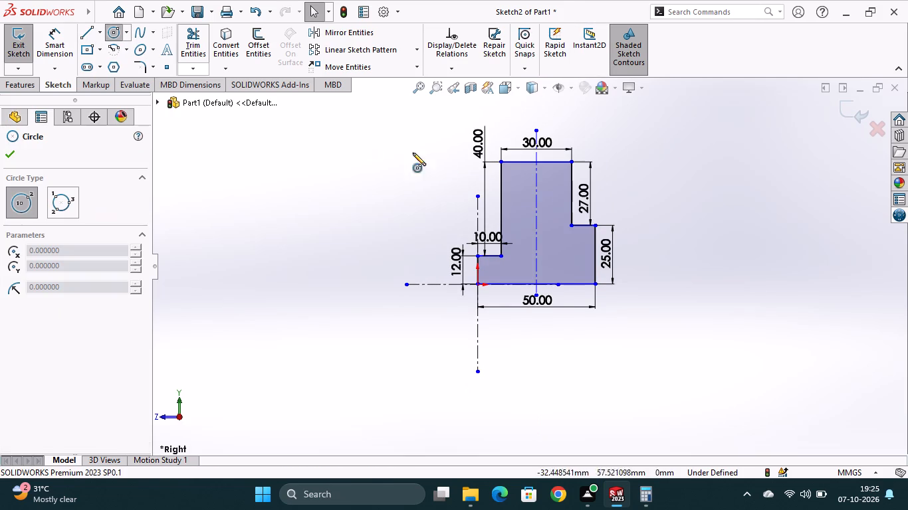
pyautogui.click(535, 161)
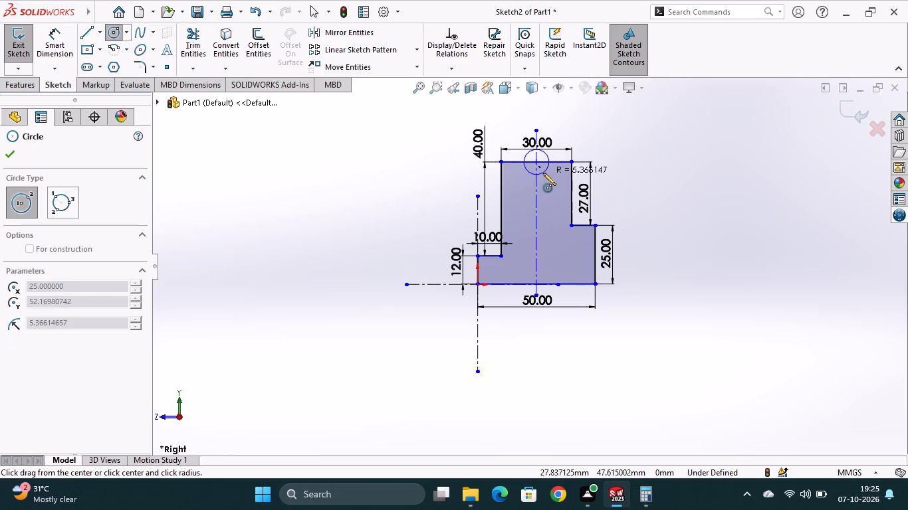
pyautogui.click(546, 190)
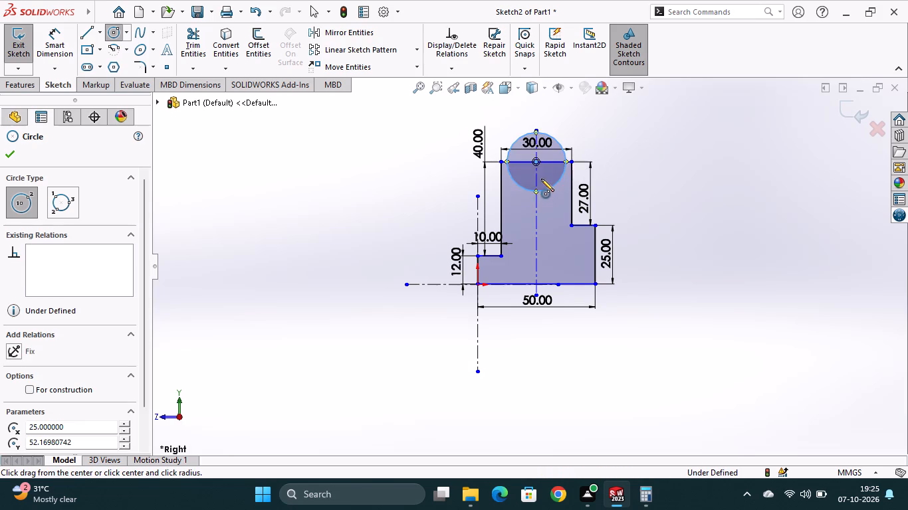
pyautogui.click(536, 161)
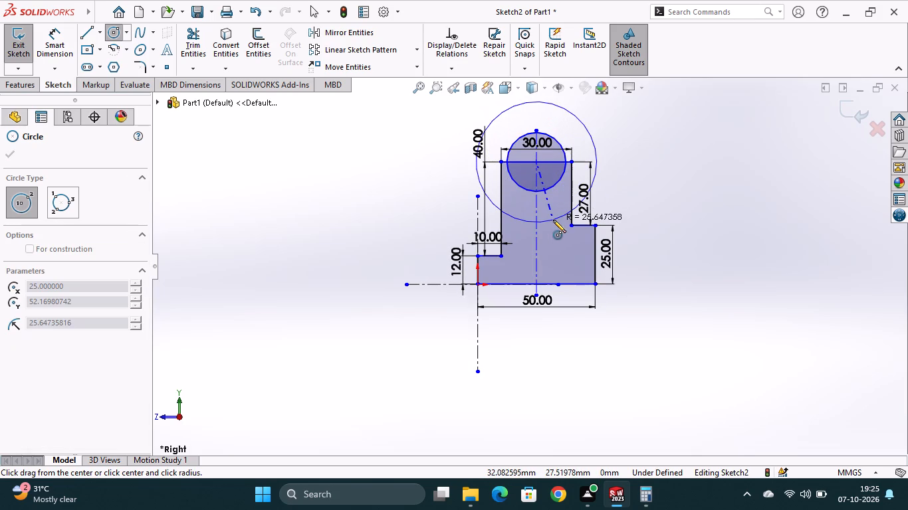
pyautogui.click(553, 220)
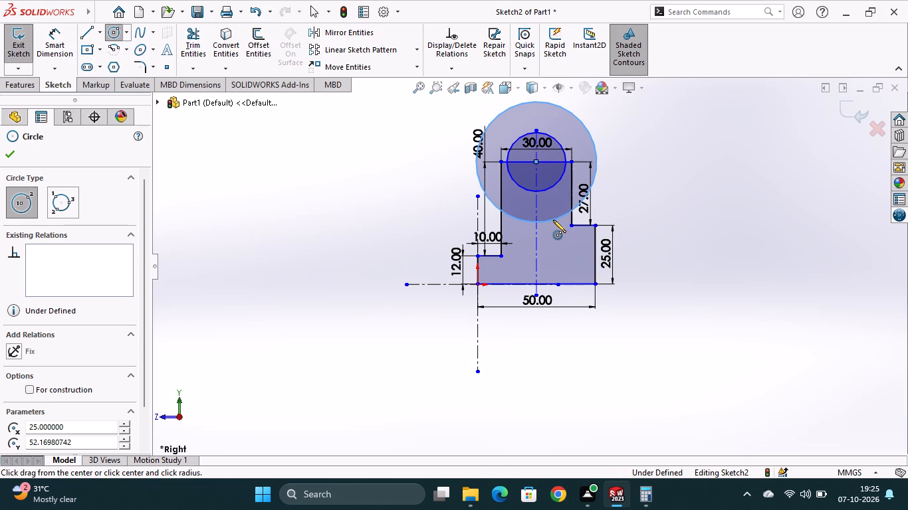
pyautogui.press('Escape')
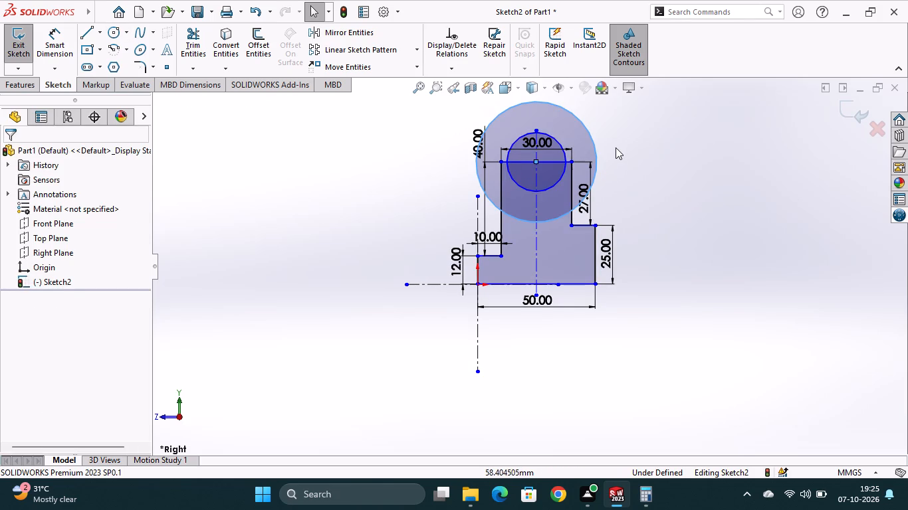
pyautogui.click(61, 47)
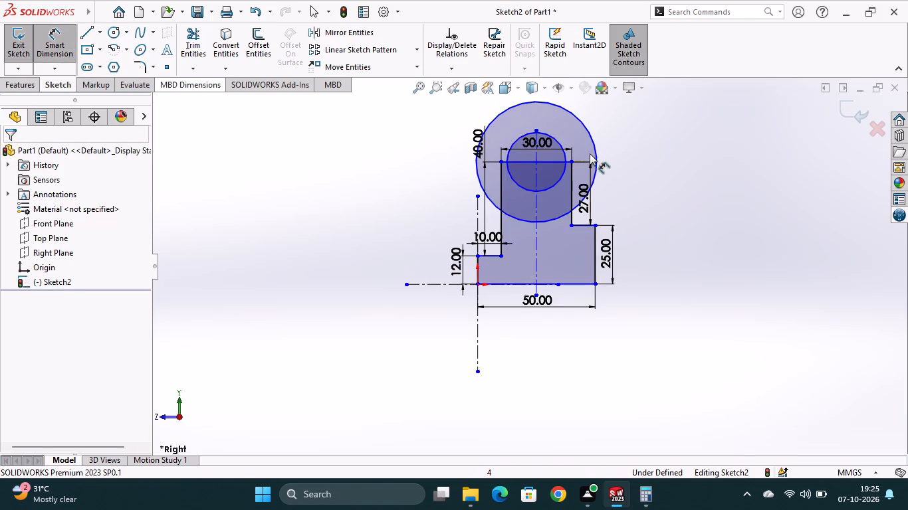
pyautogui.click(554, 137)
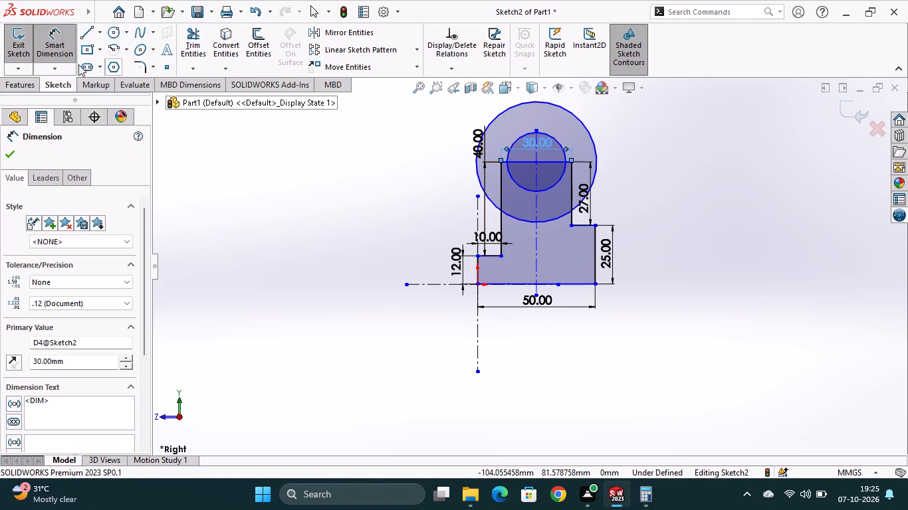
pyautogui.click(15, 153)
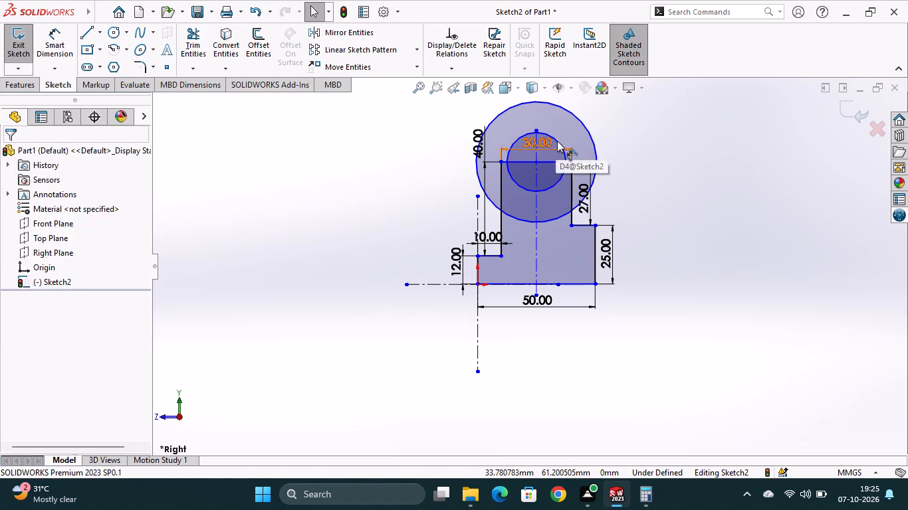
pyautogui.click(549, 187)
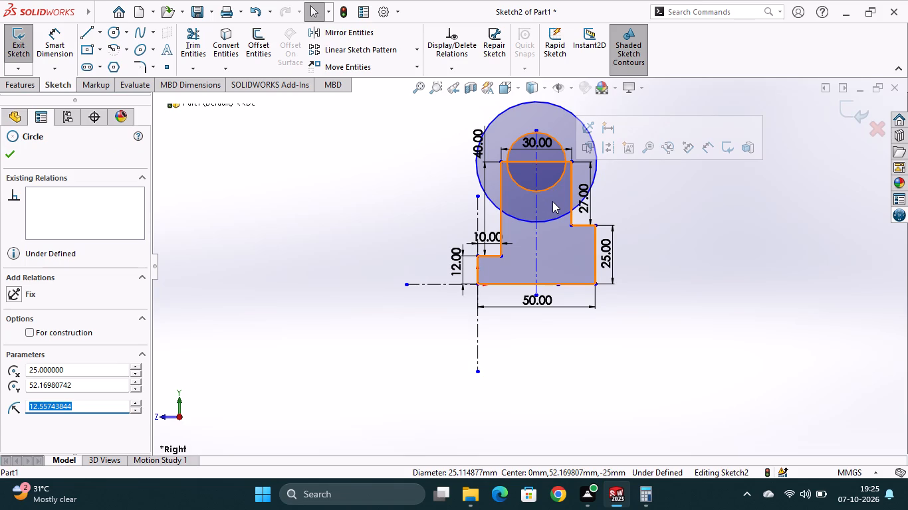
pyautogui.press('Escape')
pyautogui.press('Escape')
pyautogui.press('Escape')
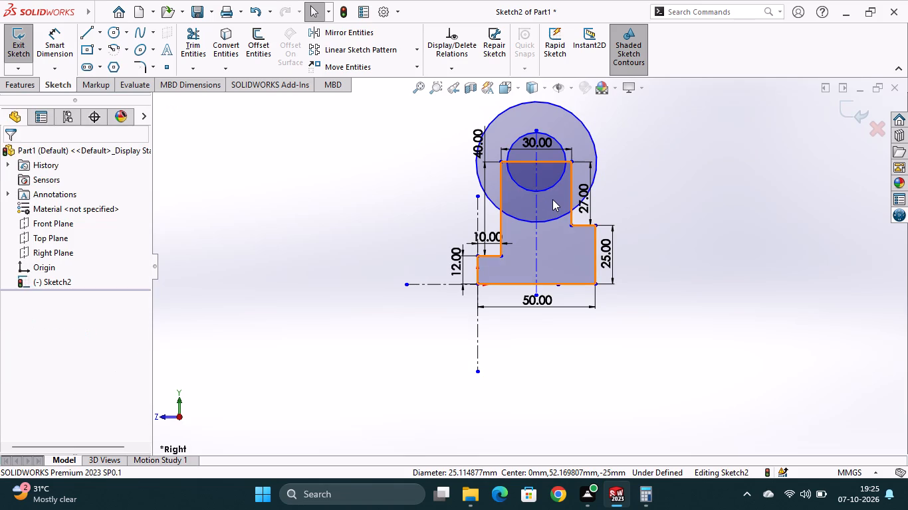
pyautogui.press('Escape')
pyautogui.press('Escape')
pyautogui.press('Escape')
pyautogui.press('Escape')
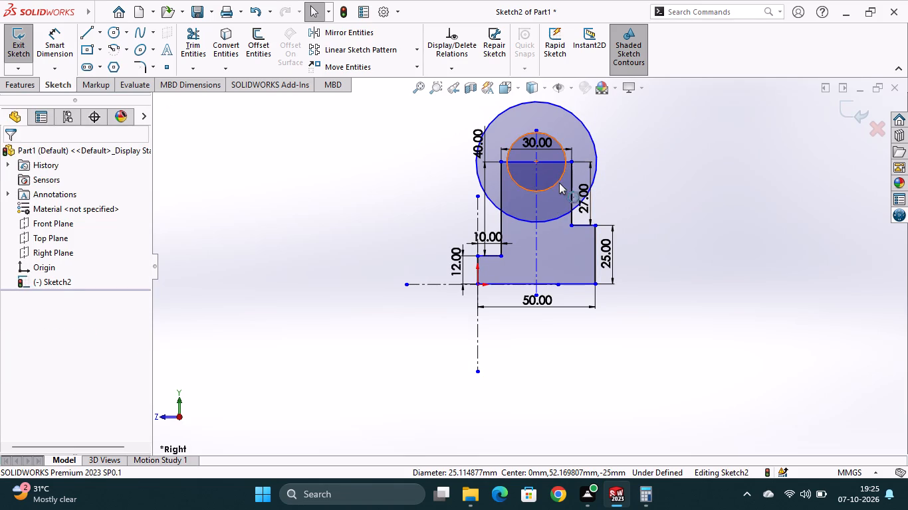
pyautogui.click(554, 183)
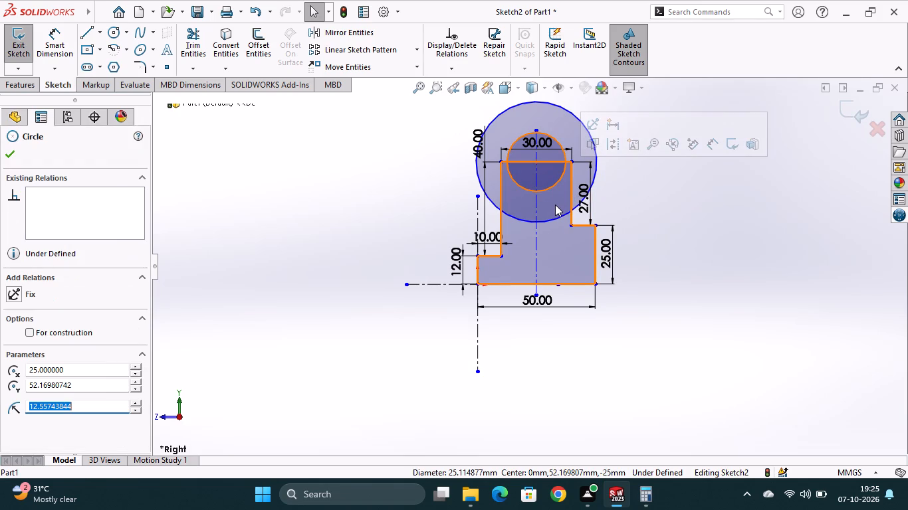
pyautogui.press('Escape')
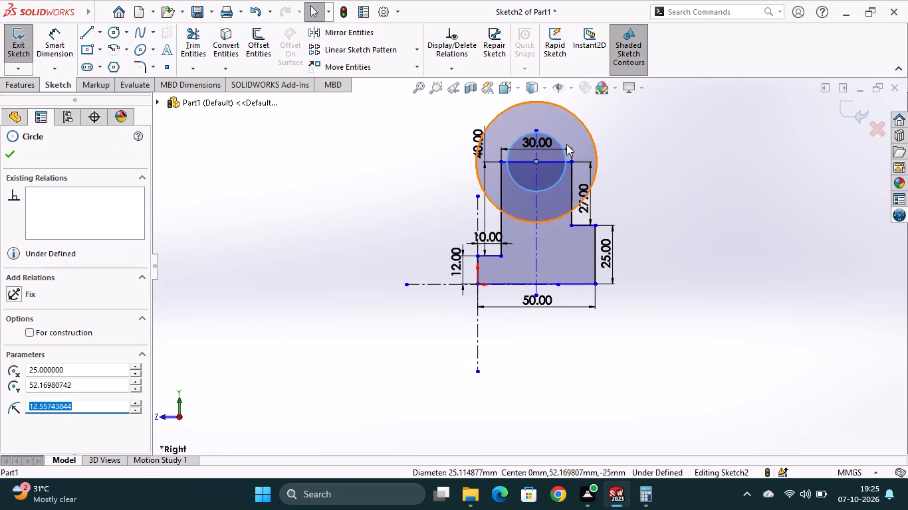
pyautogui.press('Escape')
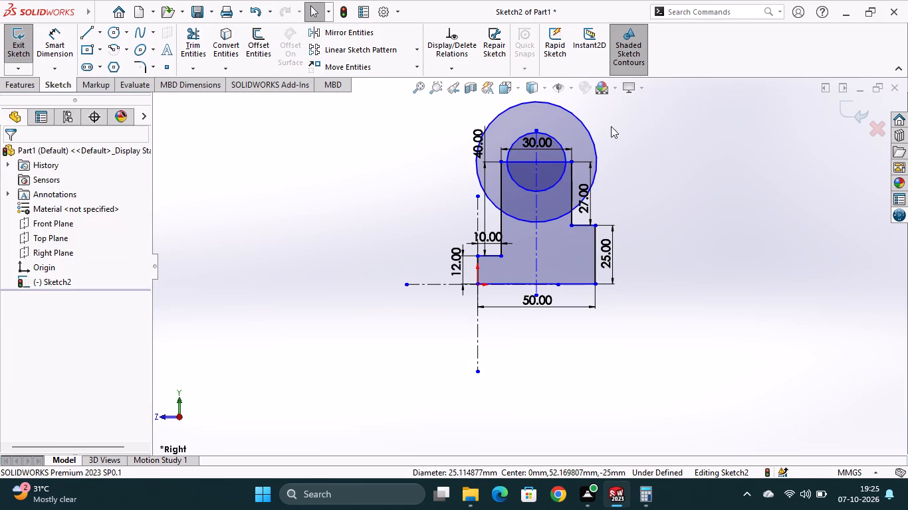
# Trim away the raised block's entire top edge, both inside and beside the inner circle, accepting the deletion of its midpoint relation.
pyautogui.click(199, 50)
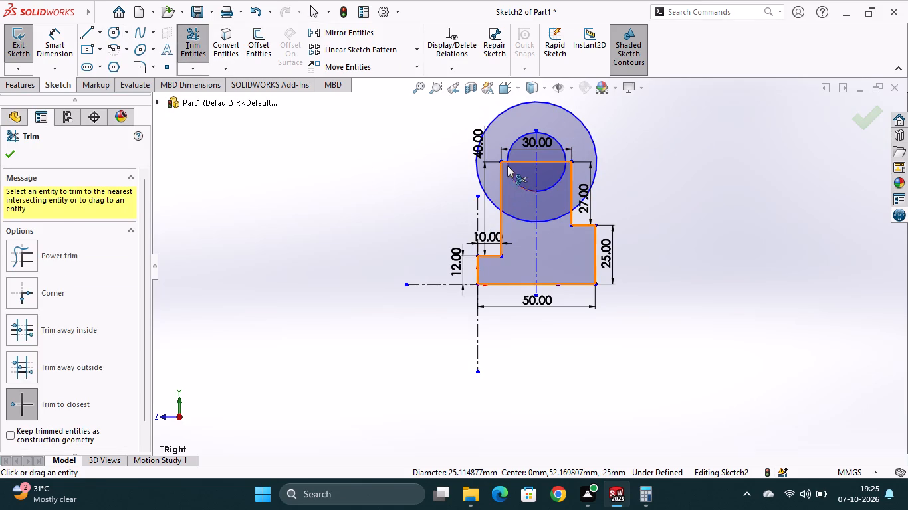
pyautogui.click(505, 163)
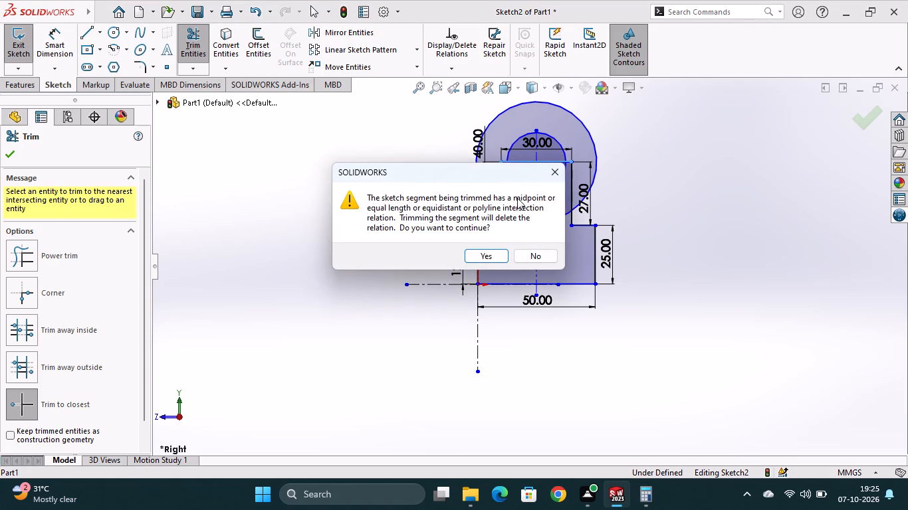
pyautogui.click(492, 253)
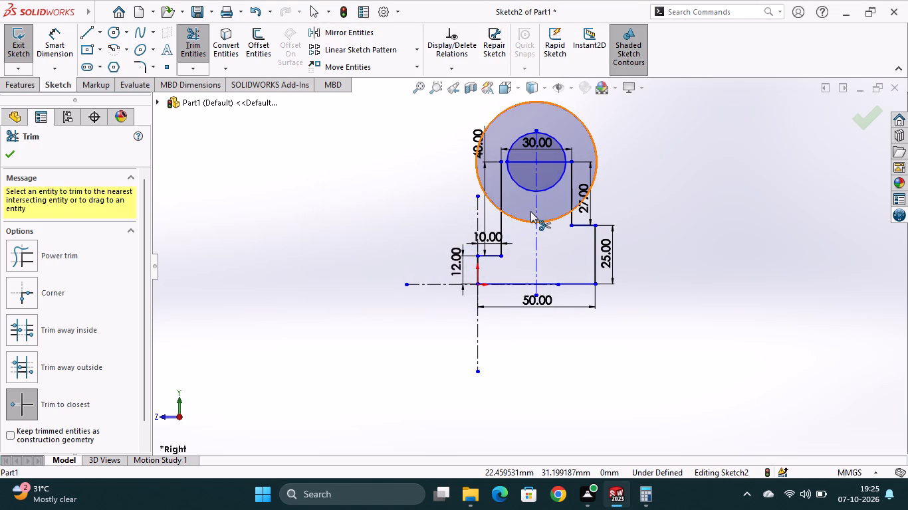
pyautogui.press('Escape')
pyautogui.press('Escape')
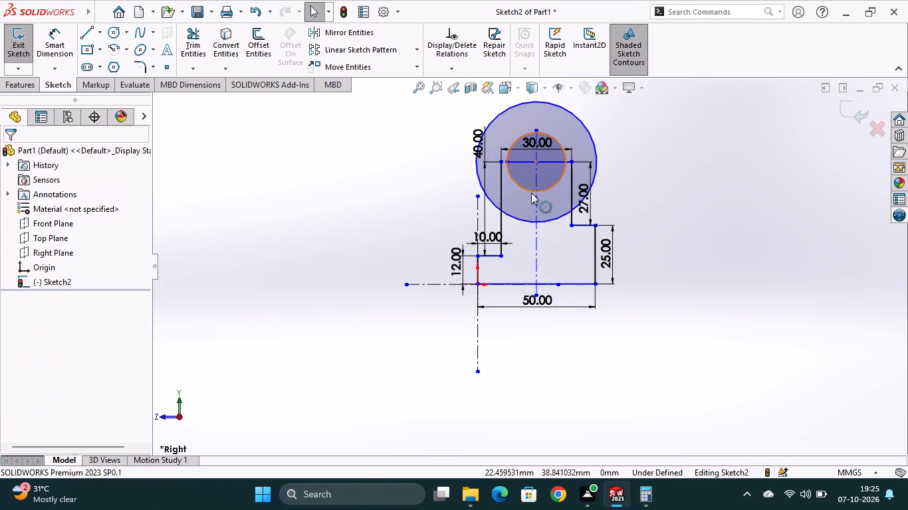
pyautogui.click(526, 161)
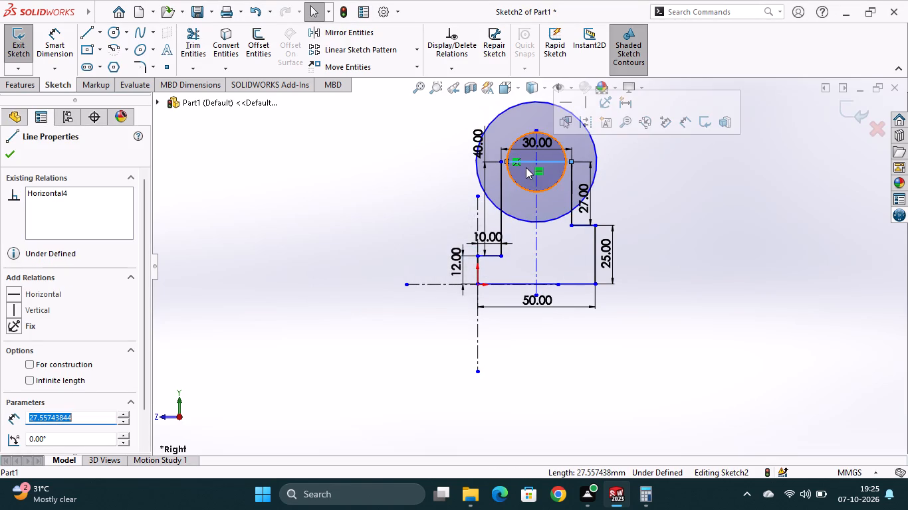
pyautogui.press('Escape')
pyautogui.press('Escape')
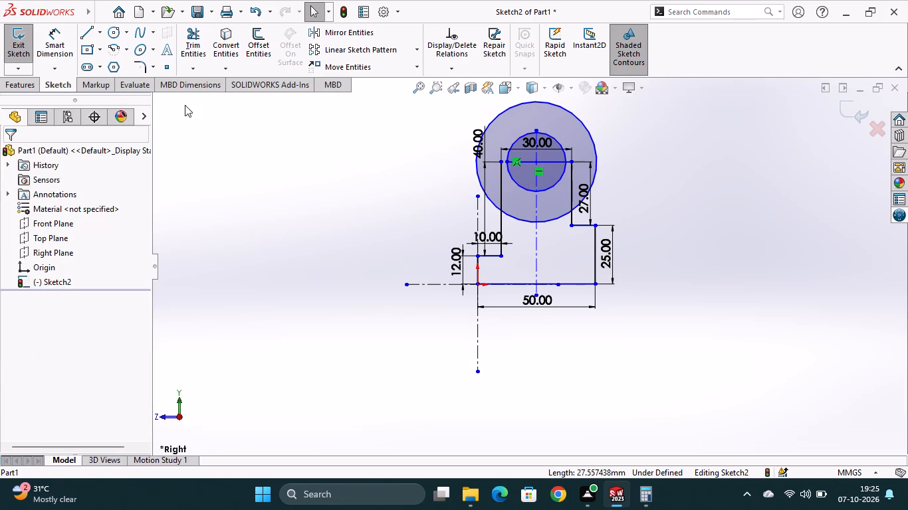
pyautogui.click(199, 56)
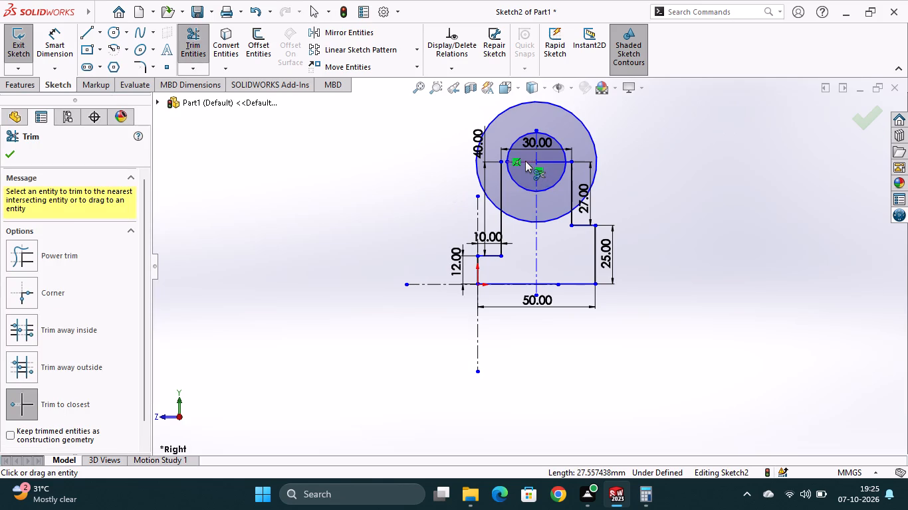
pyautogui.click(525, 162)
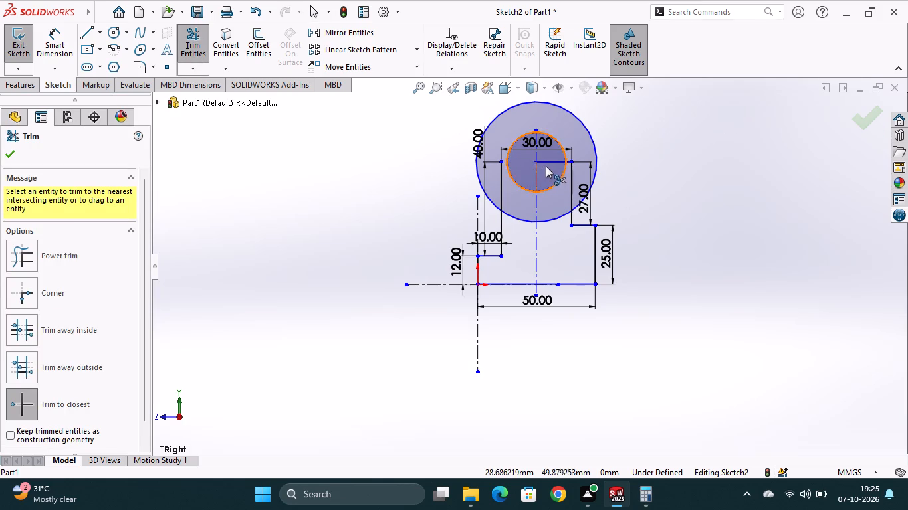
pyautogui.click(546, 163)
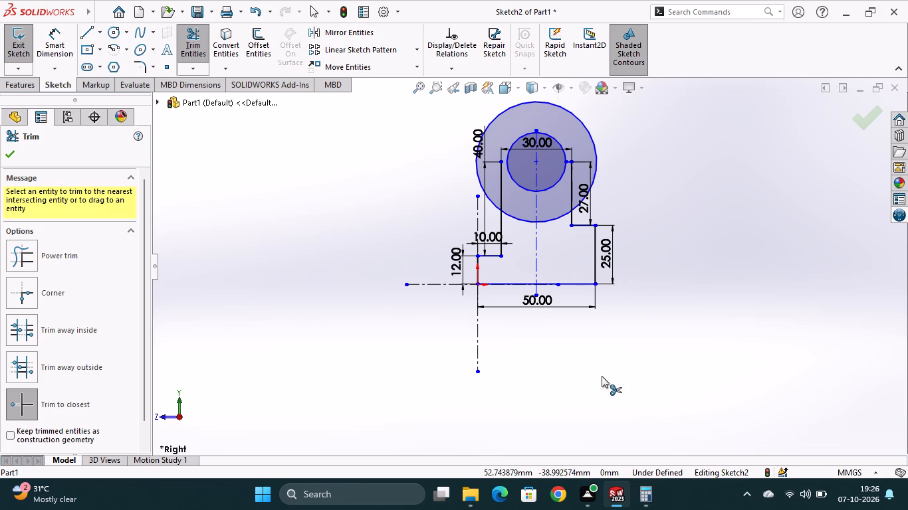
pyautogui.scroll(2, 567, 177)
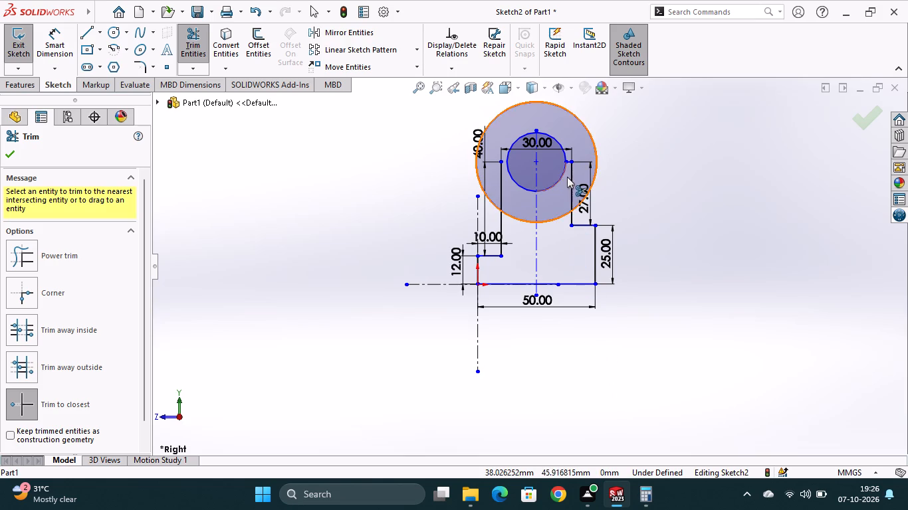
pyautogui.scroll(-4, 567, 177)
pyautogui.scroll(-2, 540, 224)
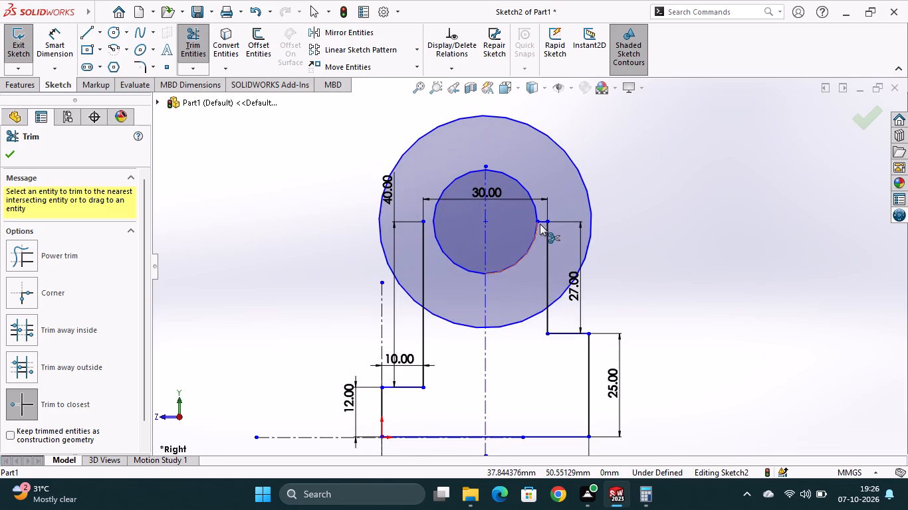
pyautogui.click(542, 222)
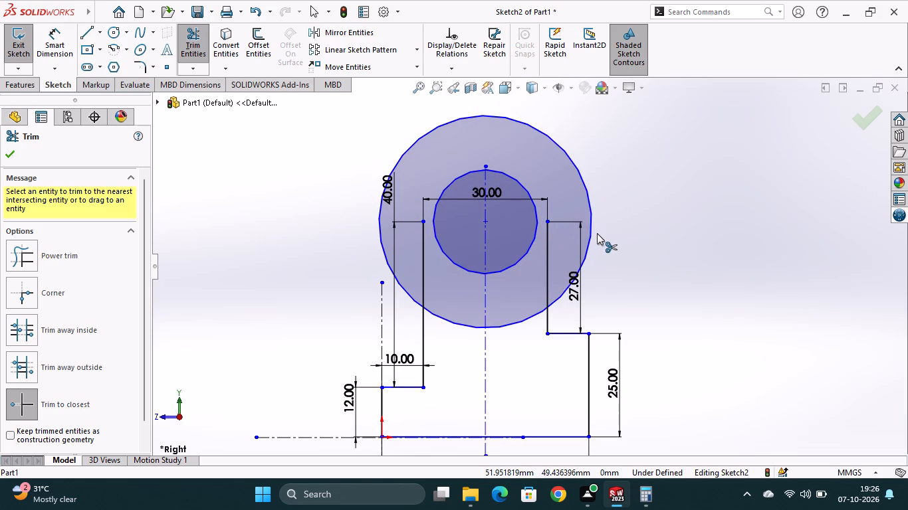
pyautogui.press('Escape')
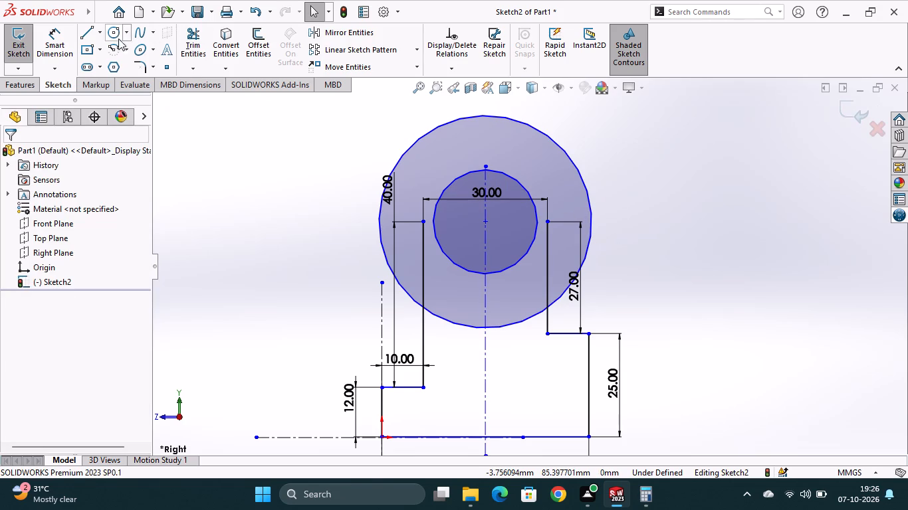
# Dimension the two concentric circles, setting the inner diameter to 18 mm and the outer diameter to 40 mm.
pyautogui.click(60, 37)
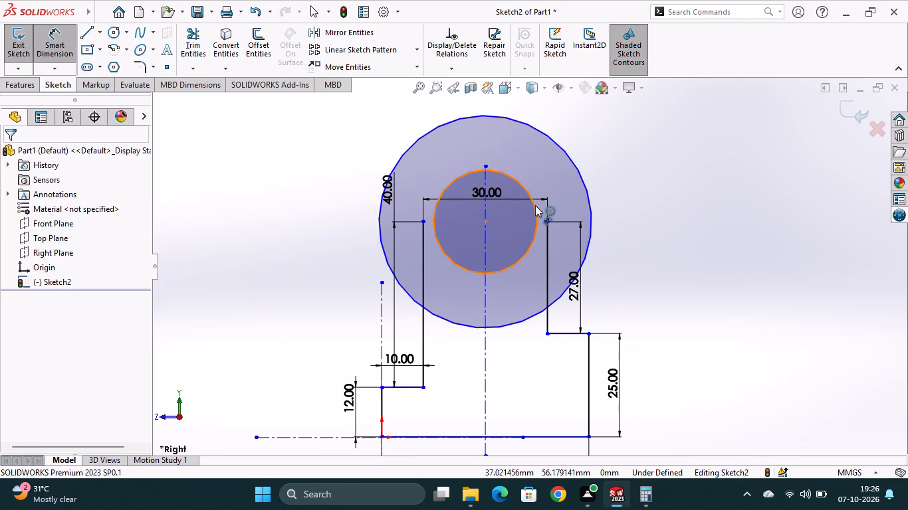
pyautogui.click(535, 205)
pyautogui.click(522, 170)
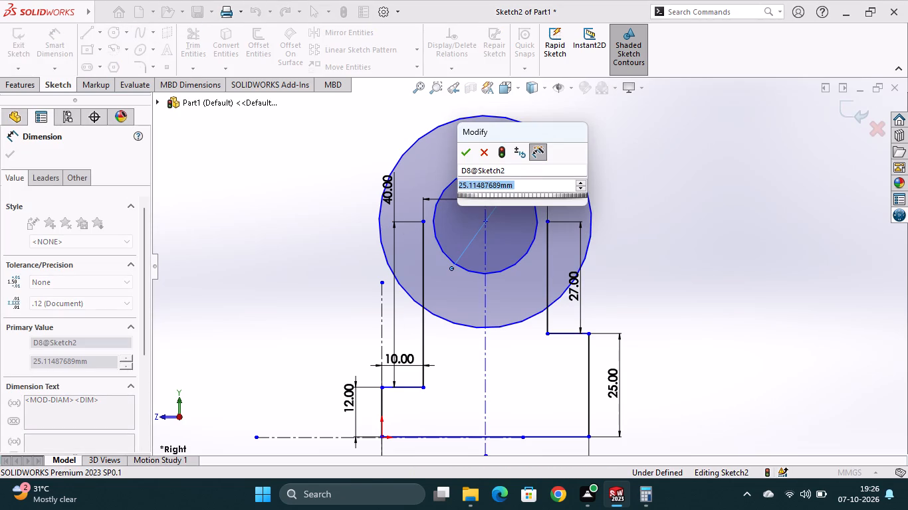
pyautogui.write('18')
pyautogui.press('Return')
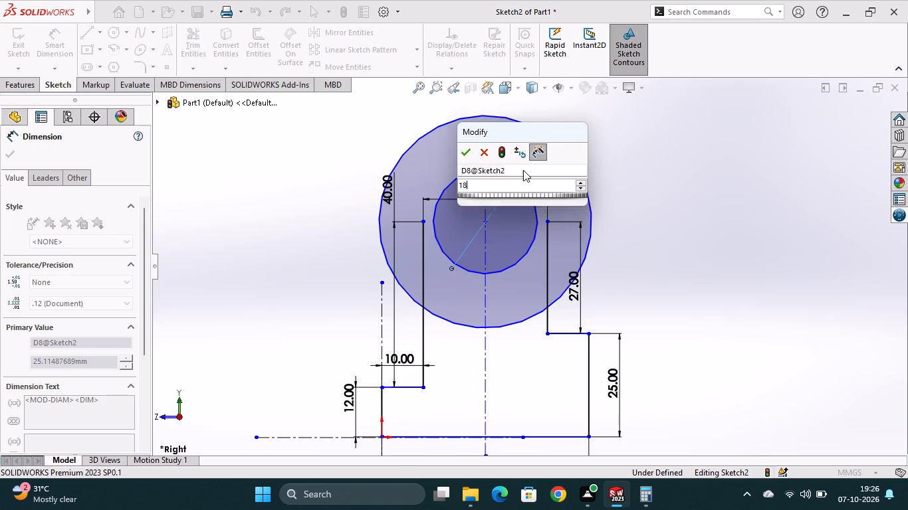
pyautogui.click(541, 131)
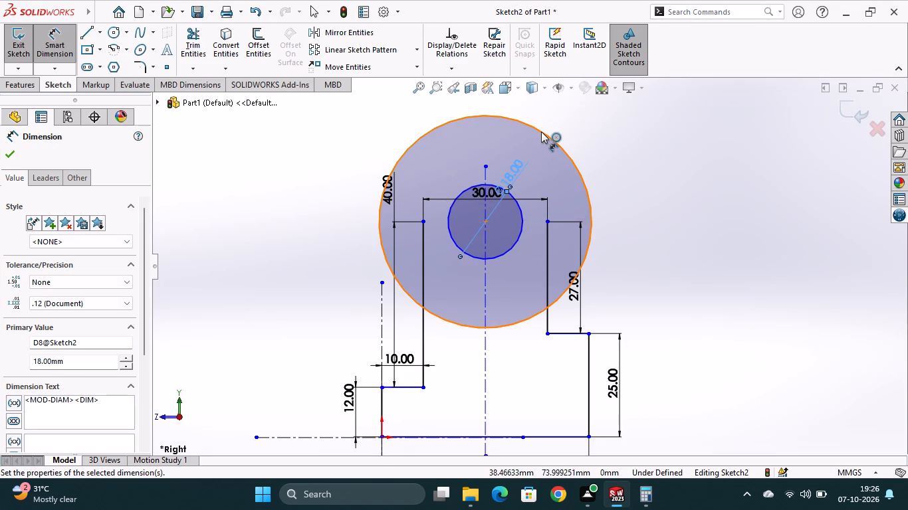
pyautogui.click(510, 146)
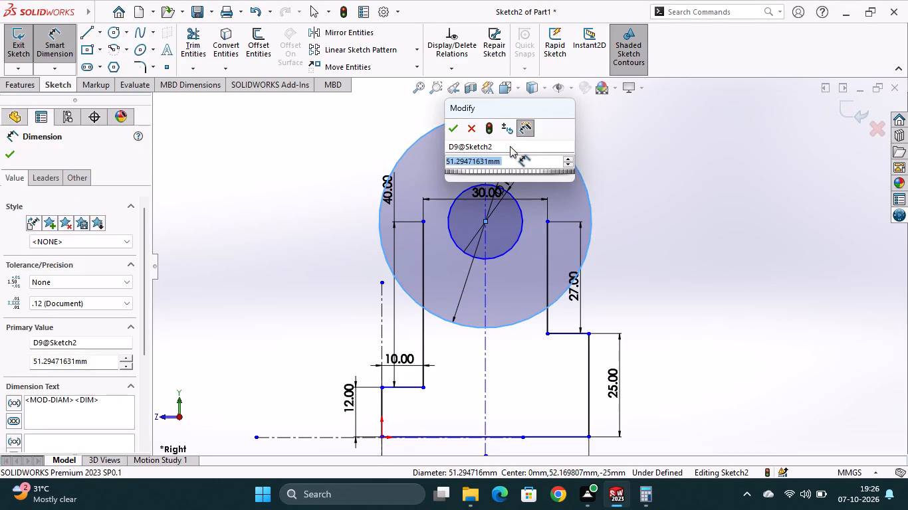
pyautogui.write('40')
pyautogui.press('Return')
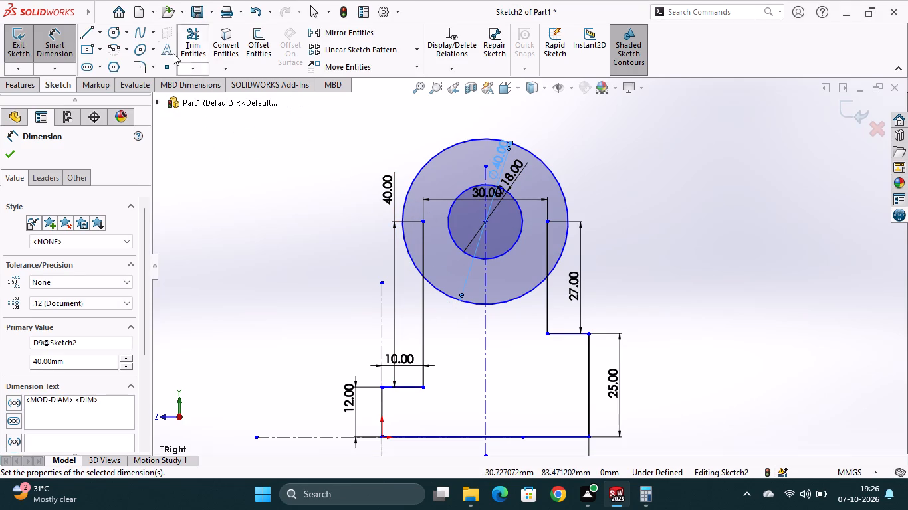
# Dimension the horizontal distance between the raised block's side line above the 12 mm ledge and the vertical centerline.
pyautogui.click(485, 272)
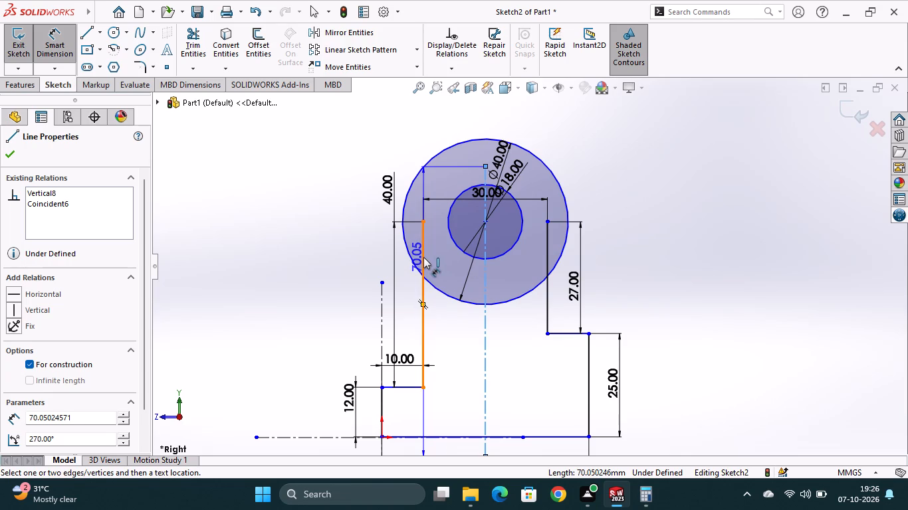
pyautogui.click(423, 257)
pyautogui.click(463, 131)
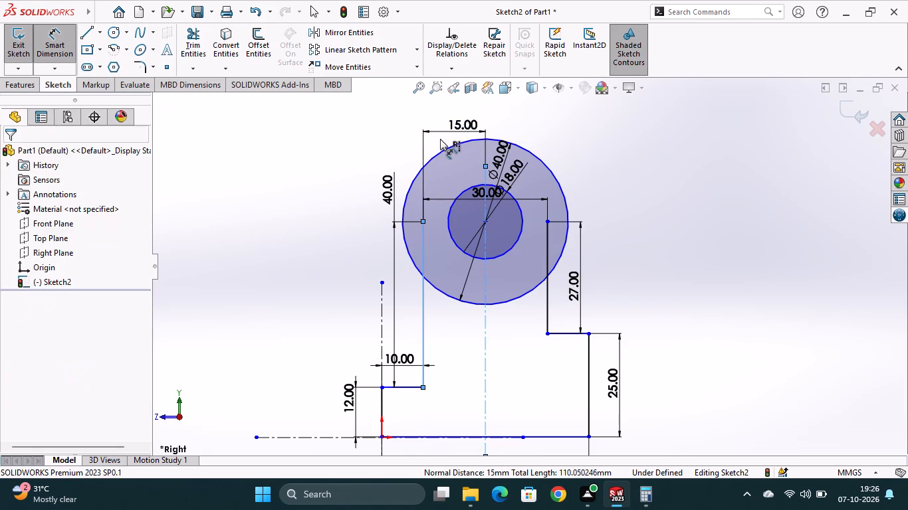
pyautogui.click(406, 114)
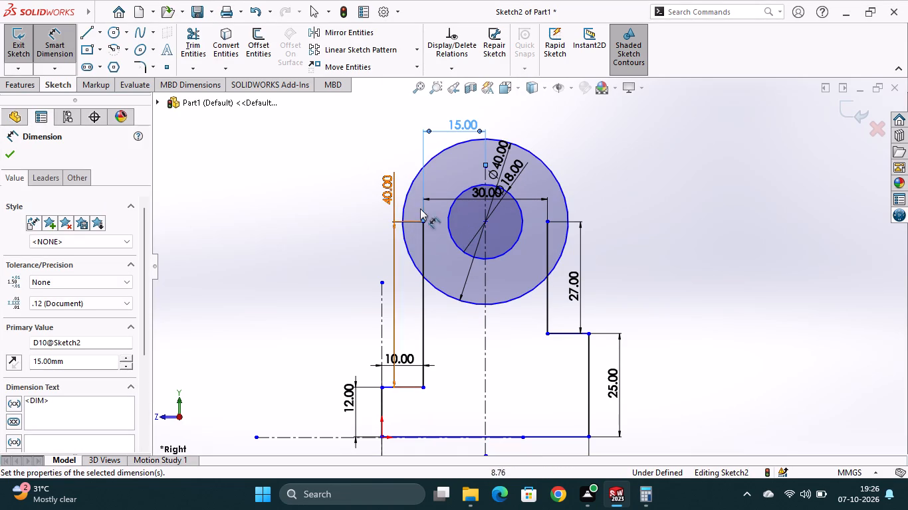
# Dimension the height of the circles' common centre above the profile's bottom edge.
pyautogui.click(191, 45)
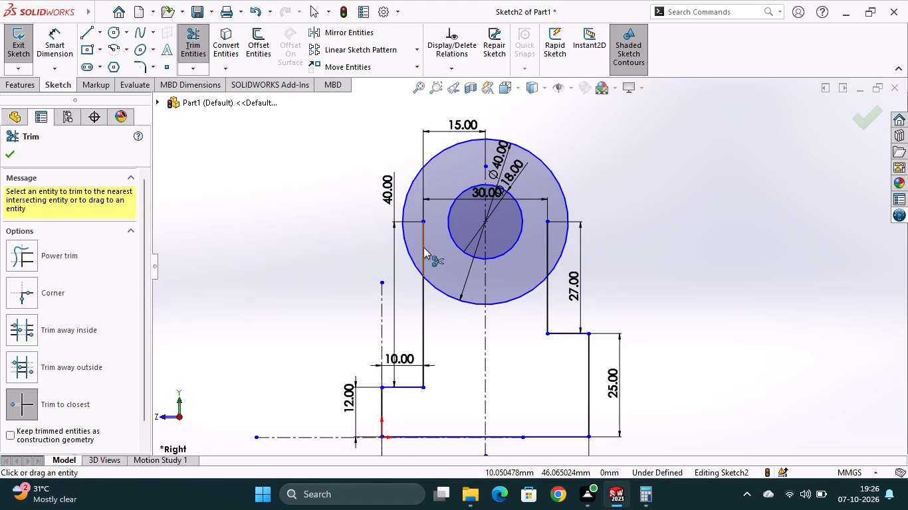
pyautogui.click(53, 37)
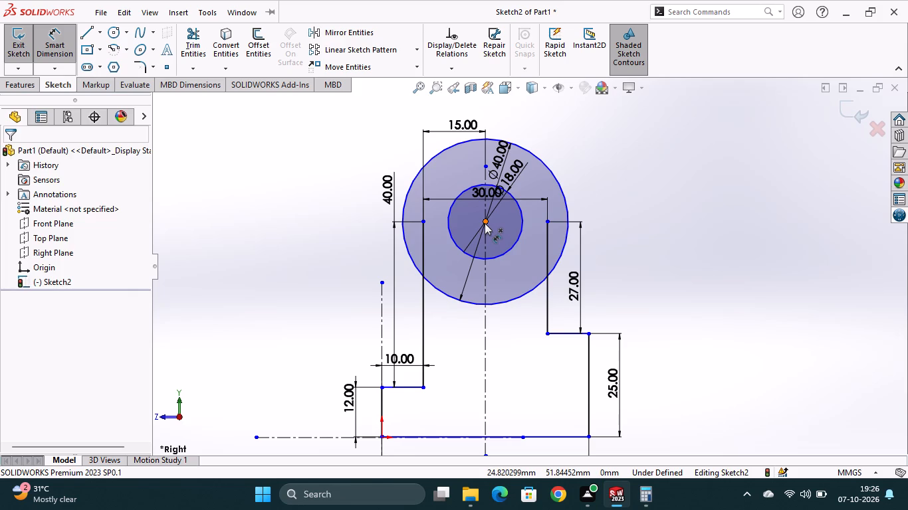
pyautogui.click(485, 223)
pyautogui.click(504, 438)
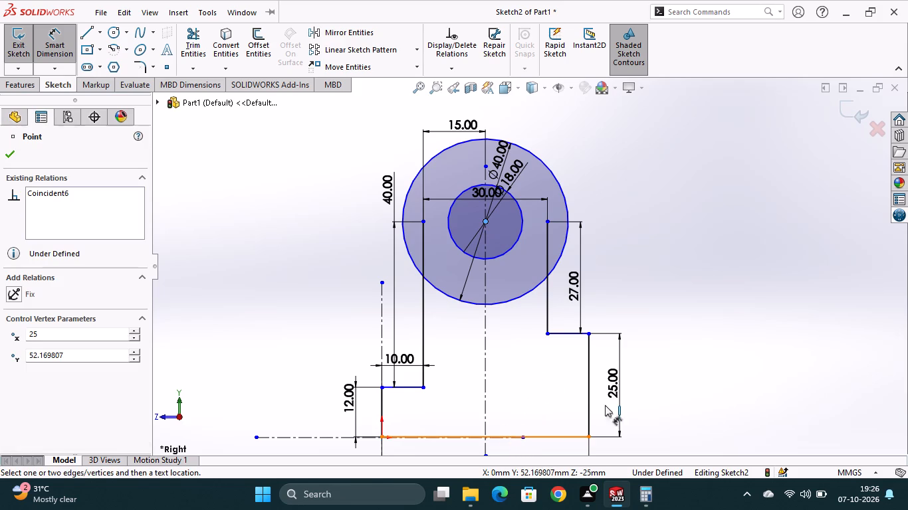
pyautogui.click(653, 369)
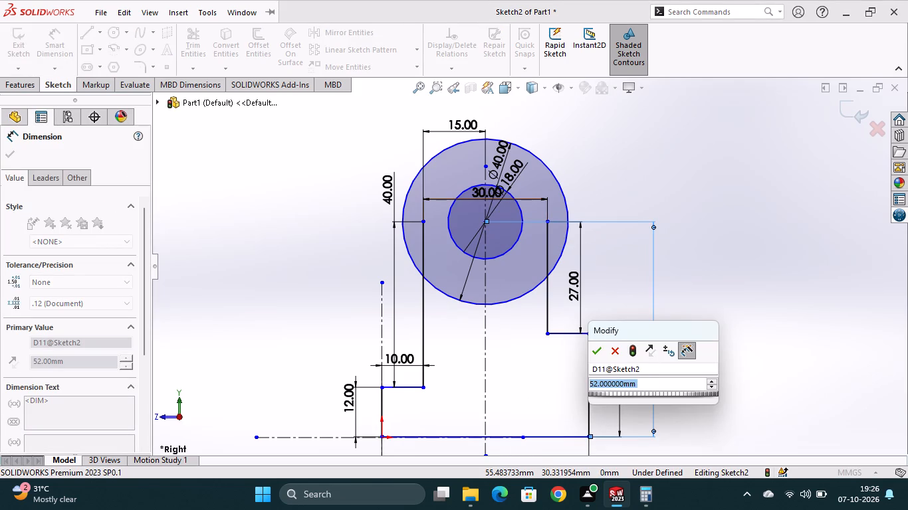
pyautogui.click(601, 355)
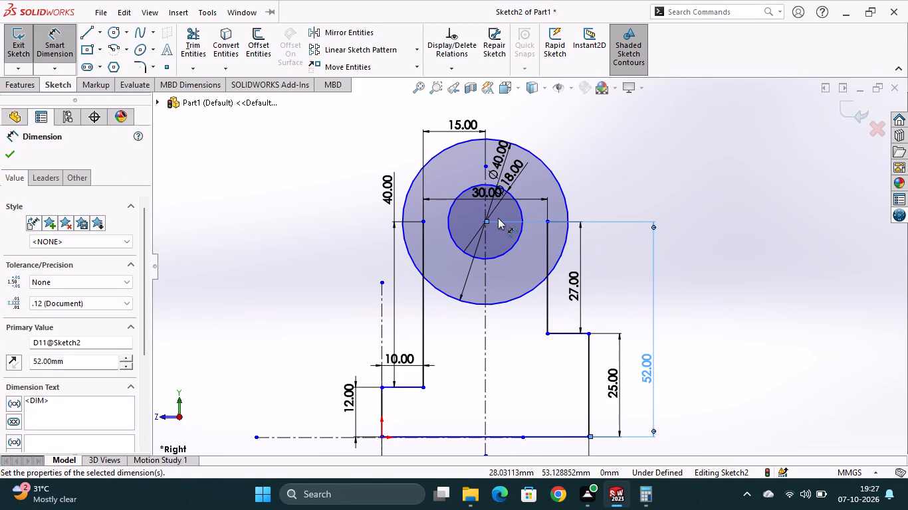
pyautogui.press('Escape')
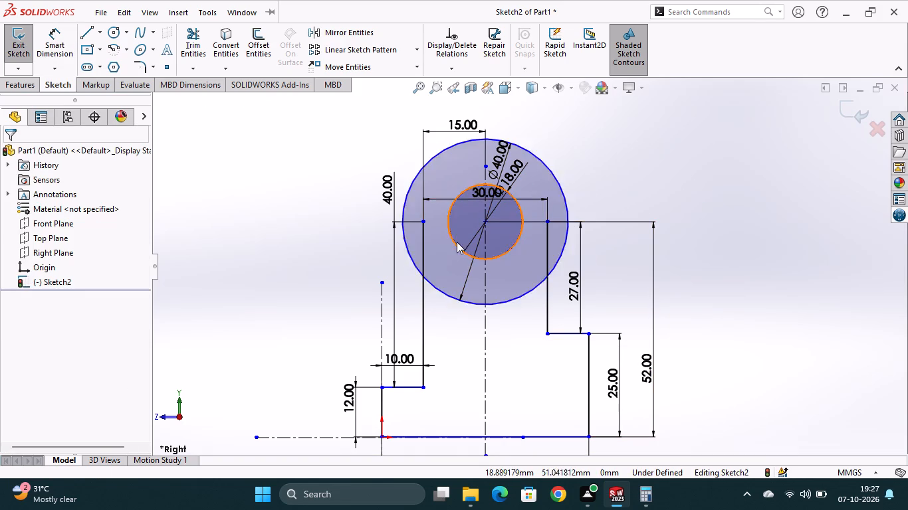
# Trim both block side lines inside the outer circle and the circle's lower arc between them, accepting deletion of the associated dimensions.
pyautogui.click(190, 44)
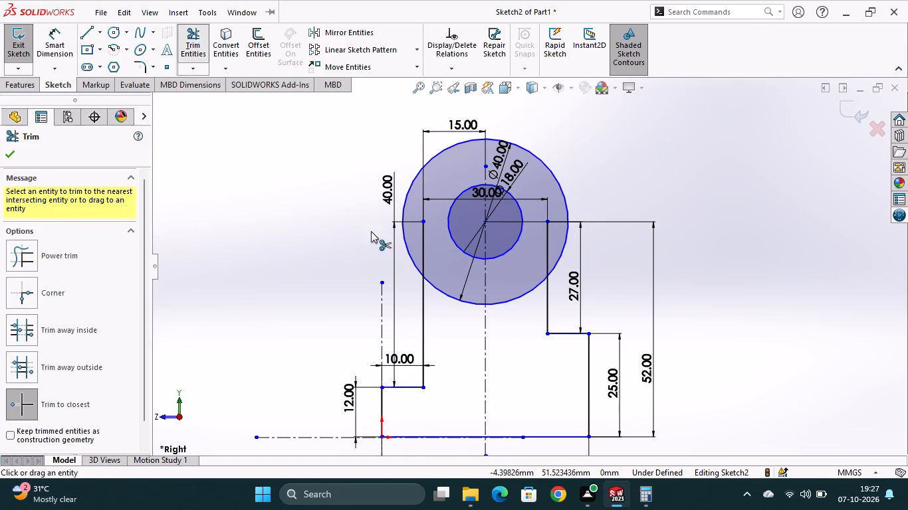
pyautogui.click(423, 243)
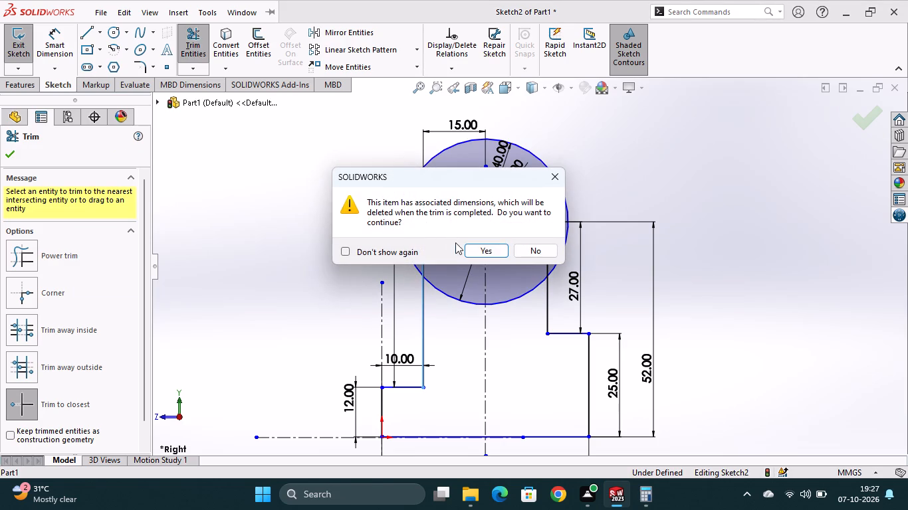
pyautogui.click(479, 253)
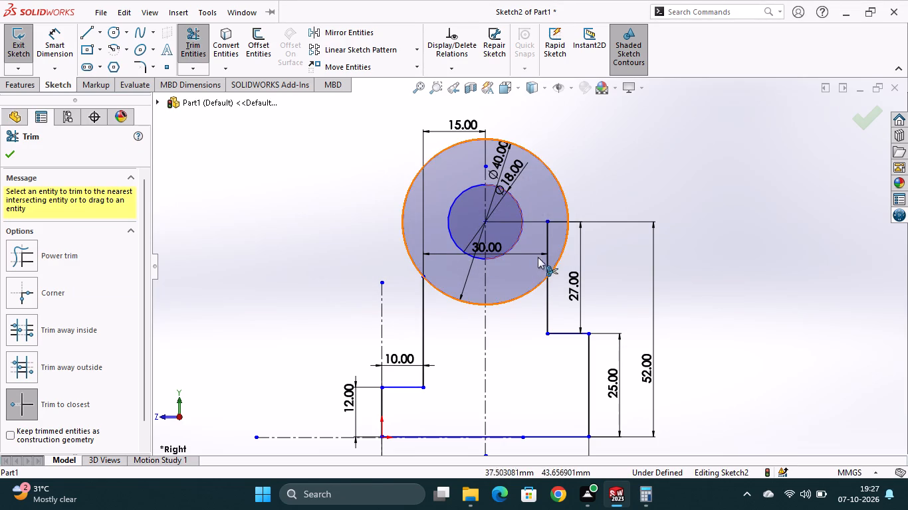
pyautogui.click(546, 240)
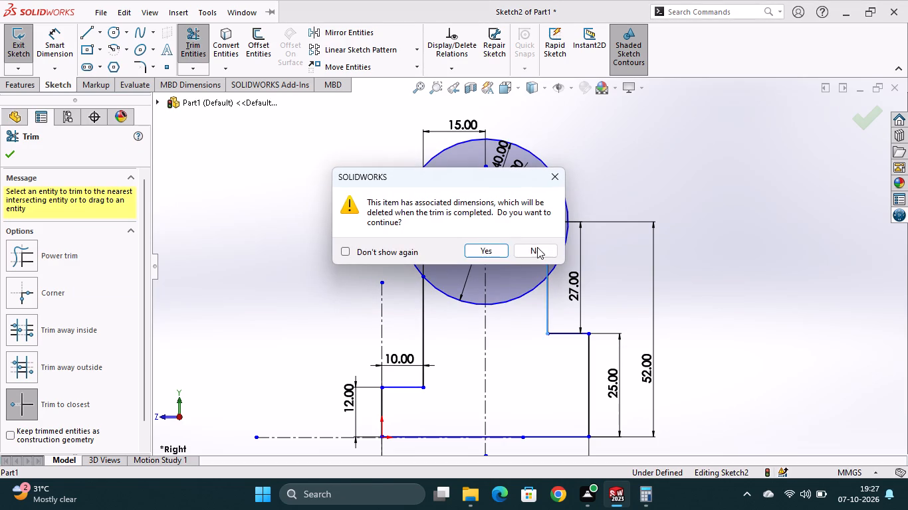
pyautogui.click(503, 250)
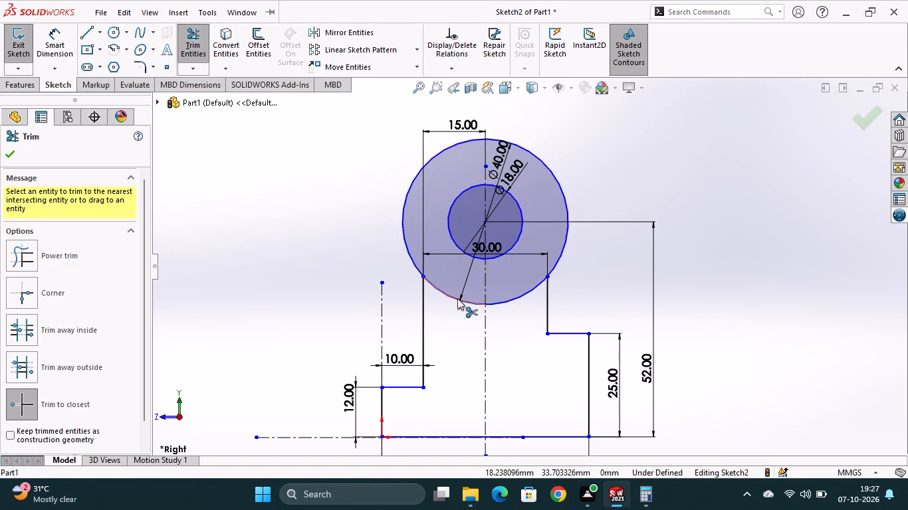
pyautogui.click(457, 298)
pyautogui.click(511, 299)
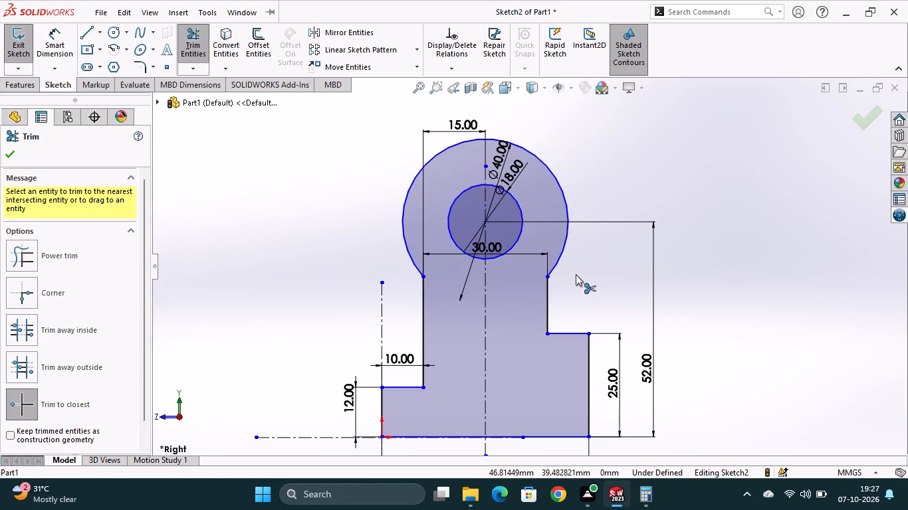
# Dimension the vertical distance between the 12 mm ledge's inner corner and the 25 mm step's outer top corner.
pyautogui.scroll(-1, 576, 274)
pyautogui.scroll(2, 576, 274)
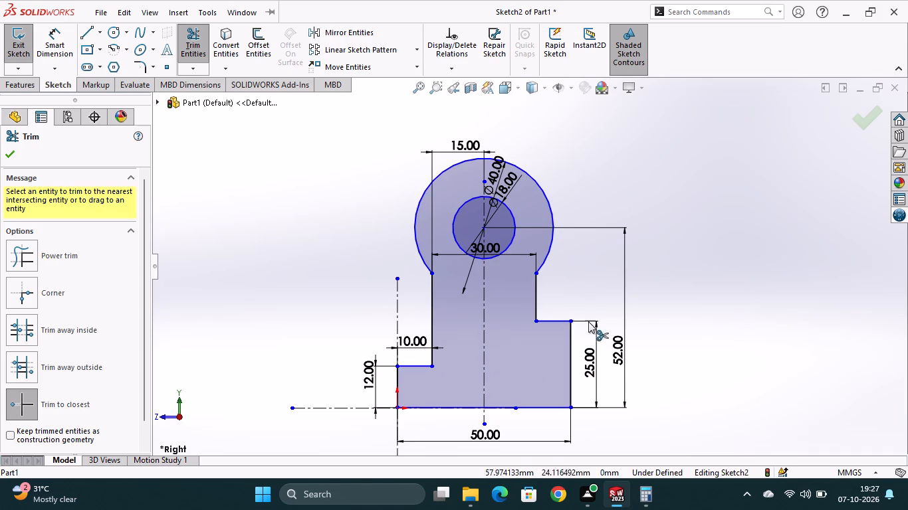
pyautogui.click(60, 41)
pyautogui.click(431, 365)
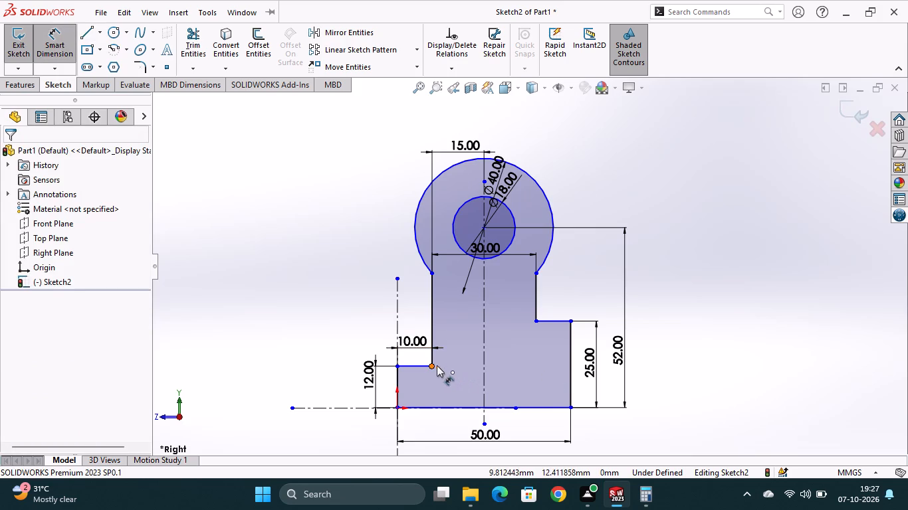
pyautogui.click(571, 322)
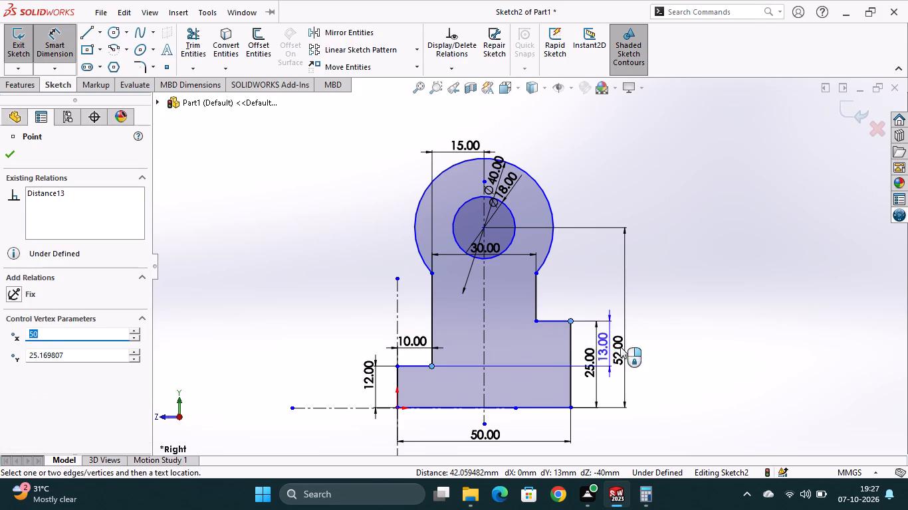
pyautogui.click(649, 348)
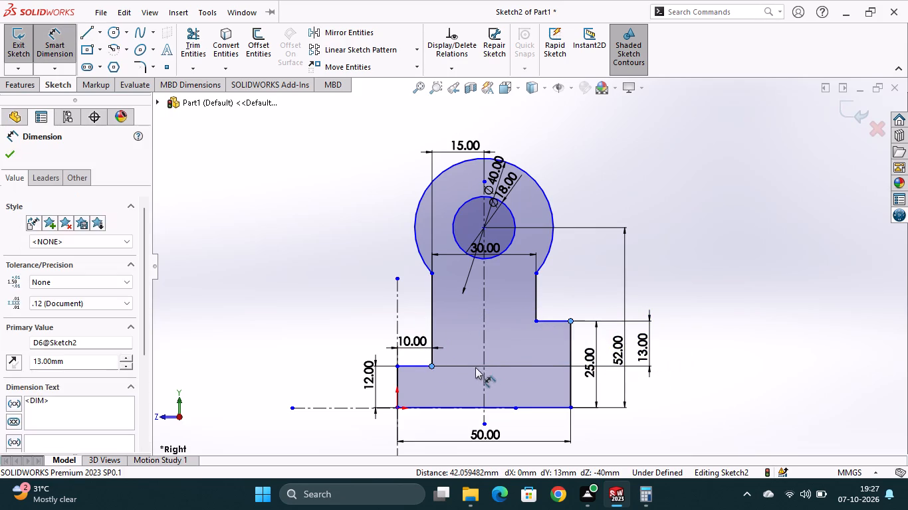
pyautogui.click(593, 331)
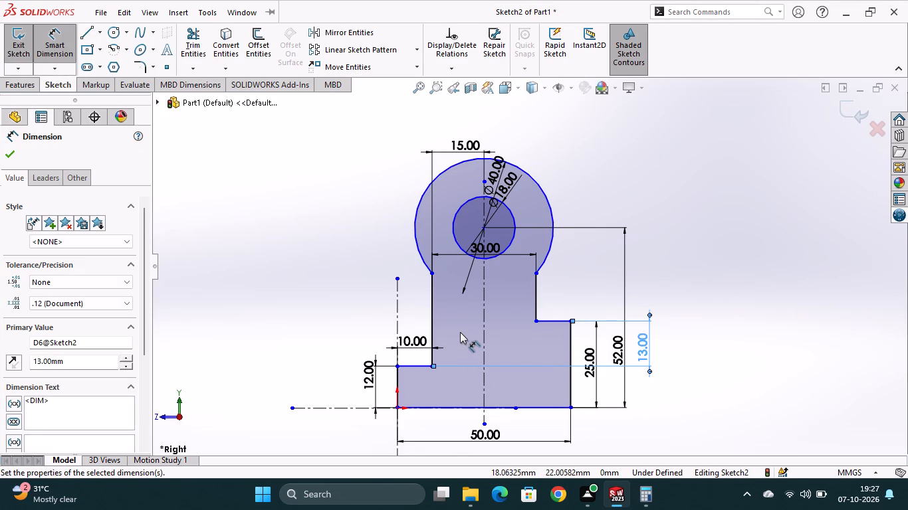
pyautogui.press('Escape')
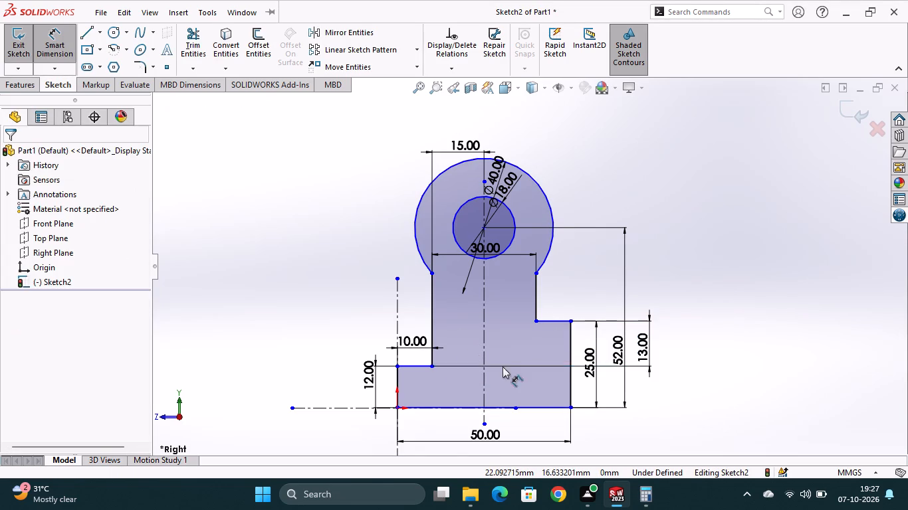
pyautogui.press('Escape')
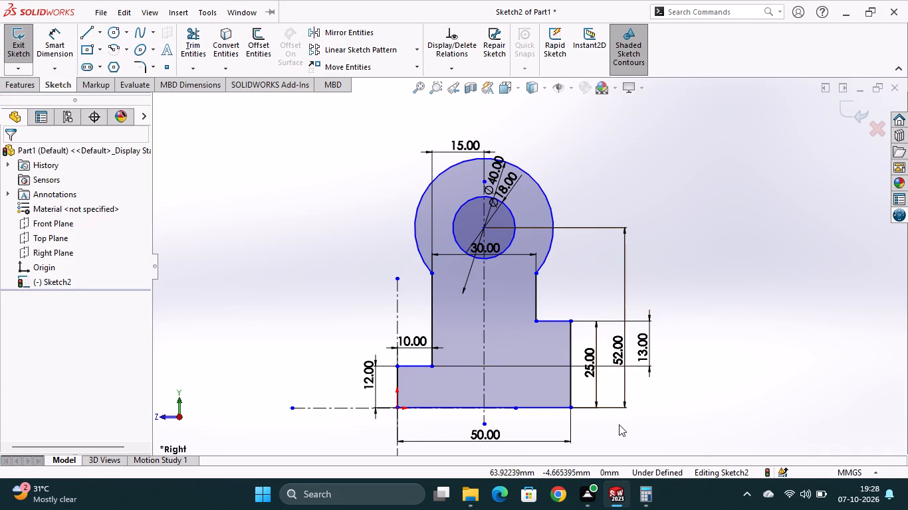
# Examine up close how the profile's bottom corner and edge line up with the origin and the horizontal centerline.
pyautogui.scroll(-2, 411, 402)
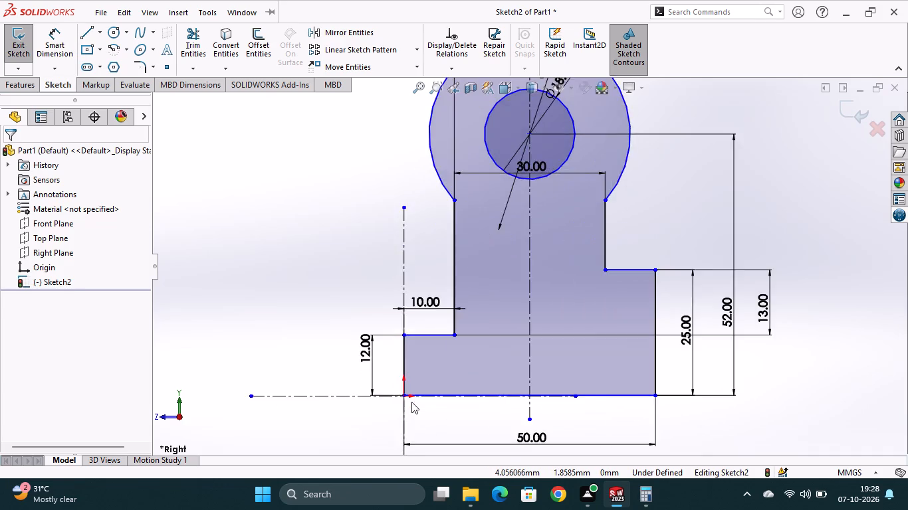
pyautogui.scroll(-7, 411, 402)
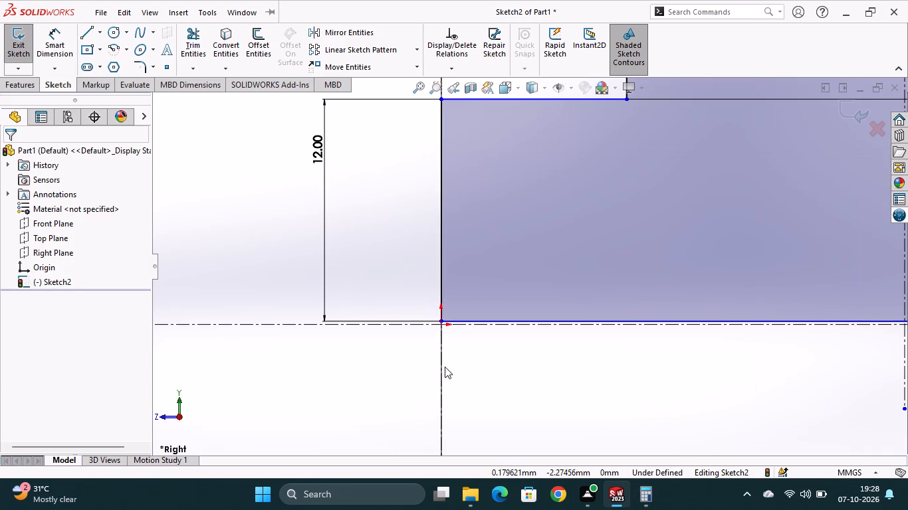
pyautogui.scroll(-3, 443, 327)
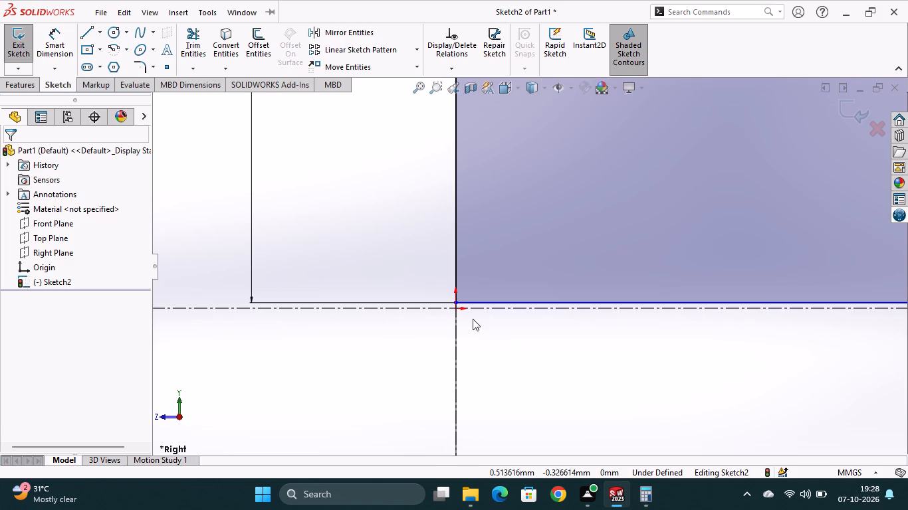
pyautogui.scroll(-2, 468, 320)
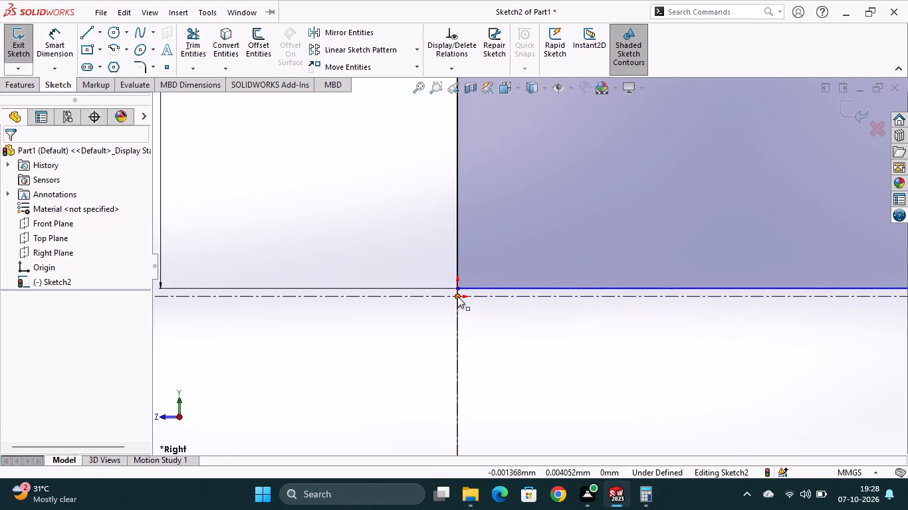
pyautogui.scroll(6, 484, 297)
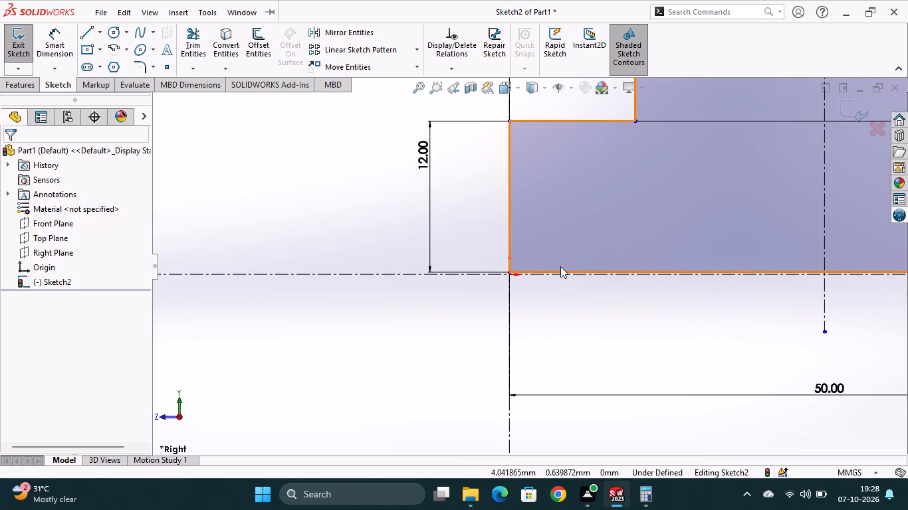
pyautogui.scroll(5, 560, 266)
pyautogui.scroll(4, 633, 286)
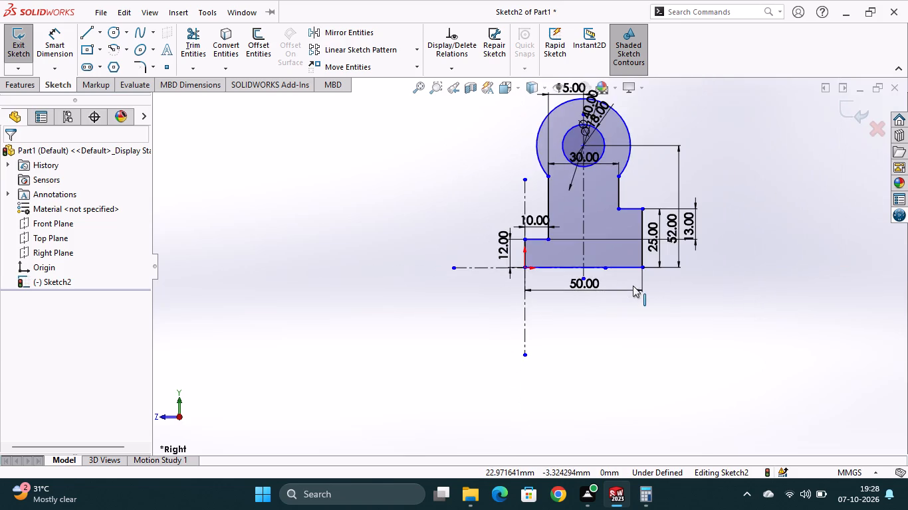
# Delete the entire lug profile sketch geometry, including its centerlines and dimensions.
pyautogui.scroll(3, 666, 251)
pyautogui.moveTo(660, 141); pyautogui.dragTo(506, 223)
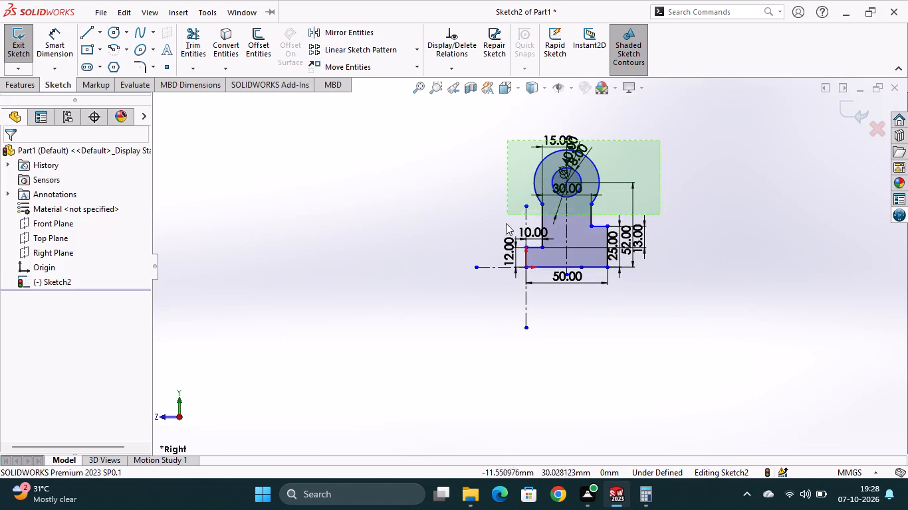
pyautogui.moveTo(506, 223); pyautogui.dragTo(505, 290)
pyautogui.press('Delete')
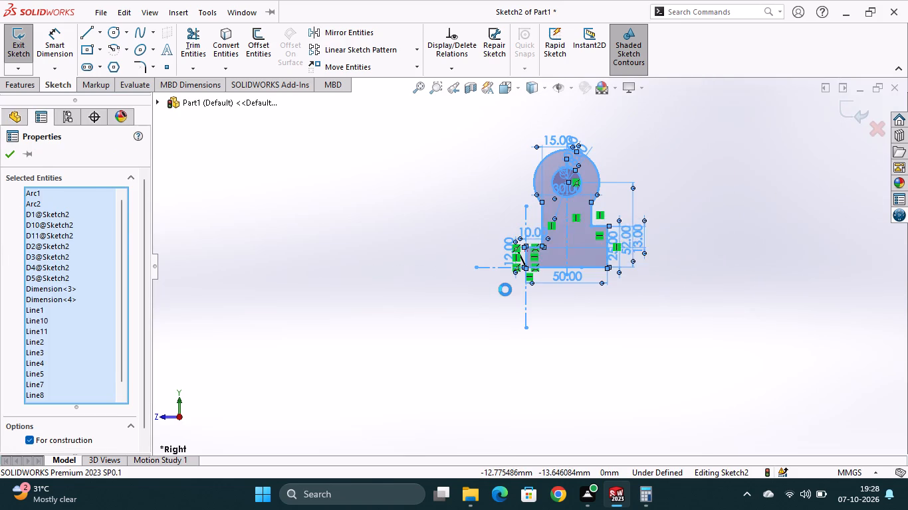
# Sketch a vertical centerline about 142 mm long passing through the origin.
pyautogui.click(100, 32)
pyautogui.click(117, 60)
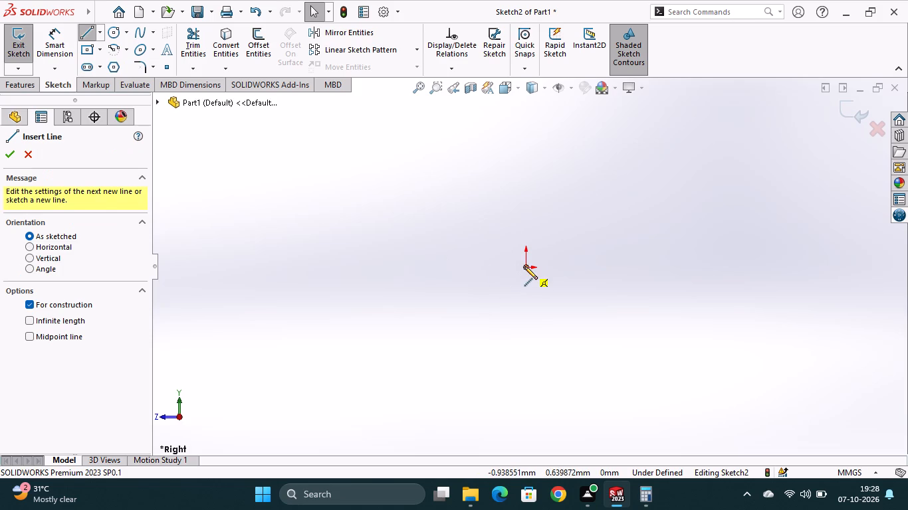
pyautogui.click(525, 148)
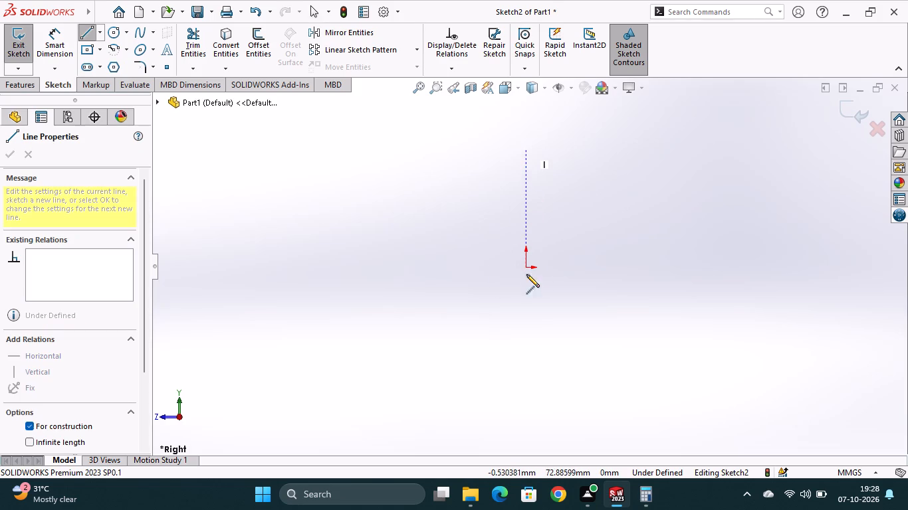
pyautogui.click(529, 379)
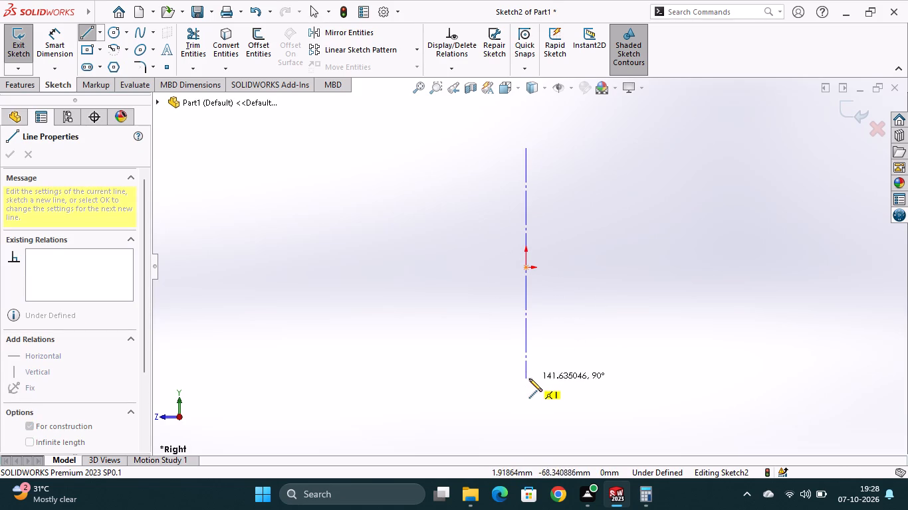
pyautogui.press('Escape')
# Sketch a horizontal centerline about 39 mm long passing through the origin.
pyautogui.scroll(3, 522, 263)
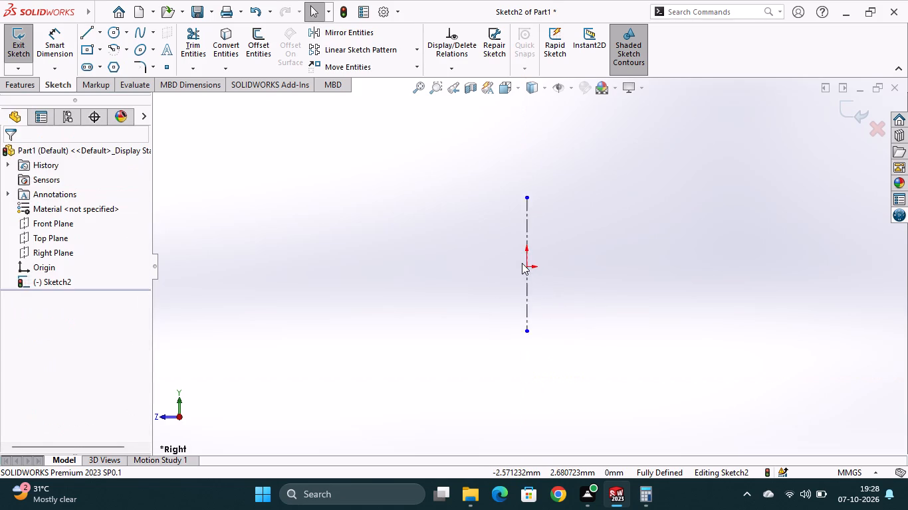
pyautogui.scroll(1, 522, 263)
pyautogui.scroll(-12, 522, 268)
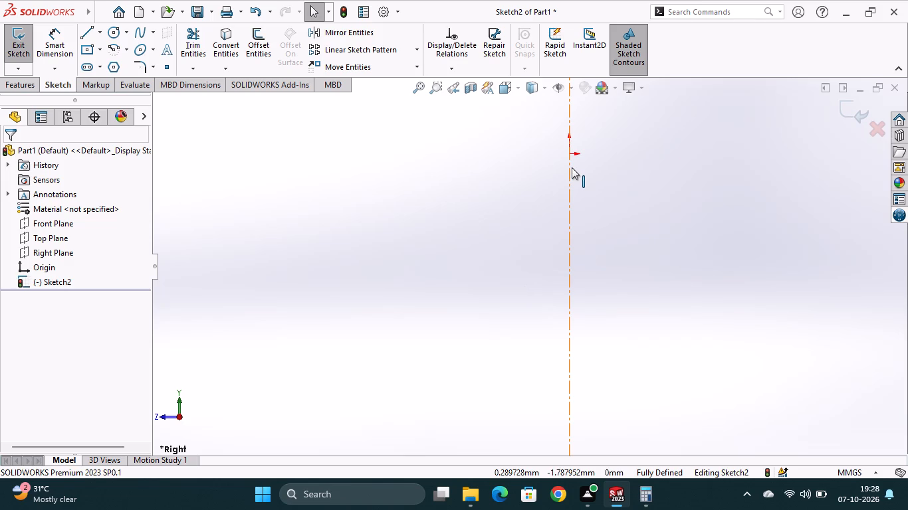
pyautogui.click(97, 35)
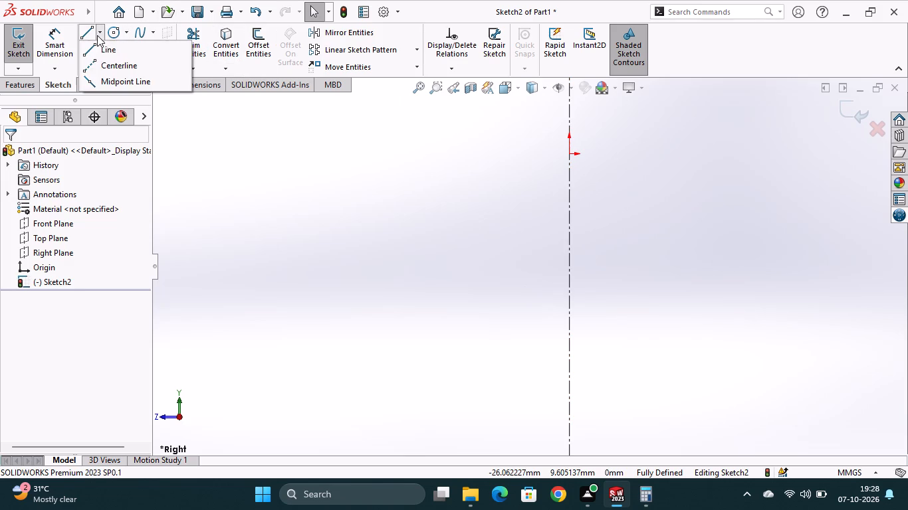
pyautogui.click(101, 66)
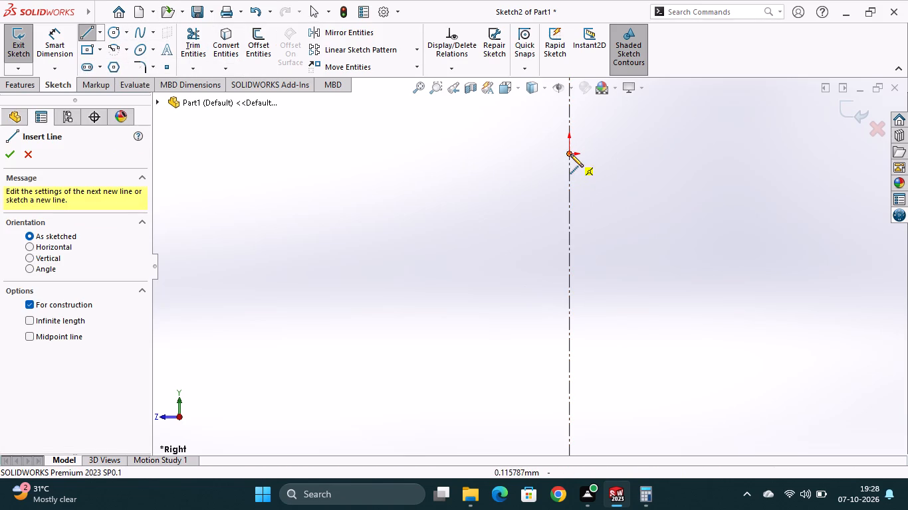
pyautogui.click(419, 153)
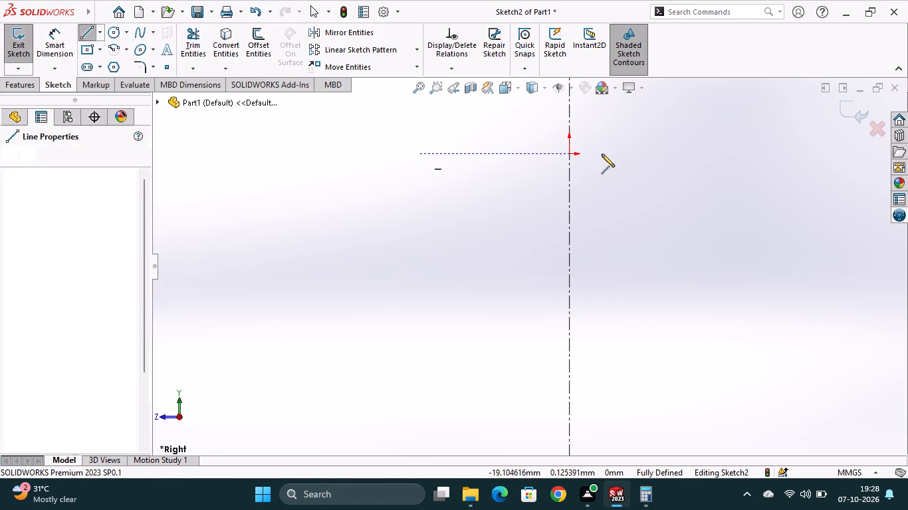
pyautogui.click(725, 154)
pyautogui.press('Escape')
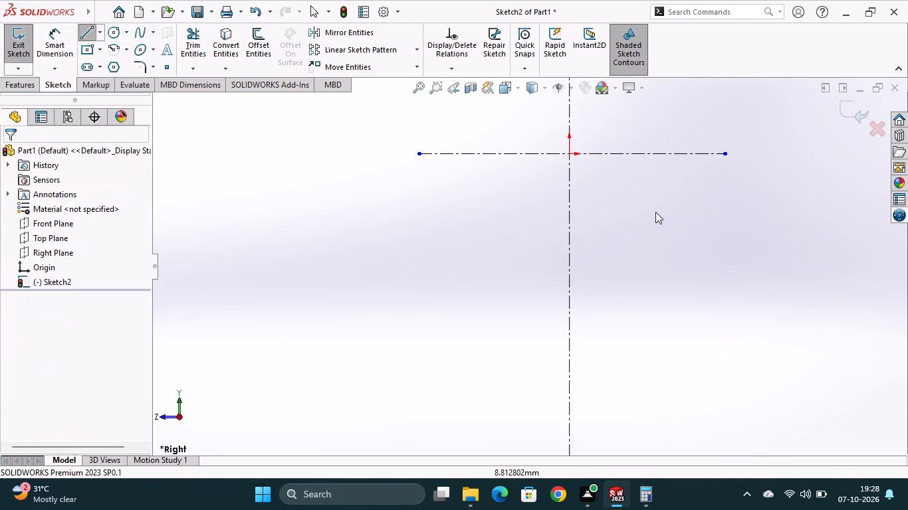
# Sketch the stepped outline from the origin: about 11 mm up, a ledge, a taller block, about 21 mm down, and an outer step about 14 mm wide.
pyautogui.scroll(2, 579, 220)
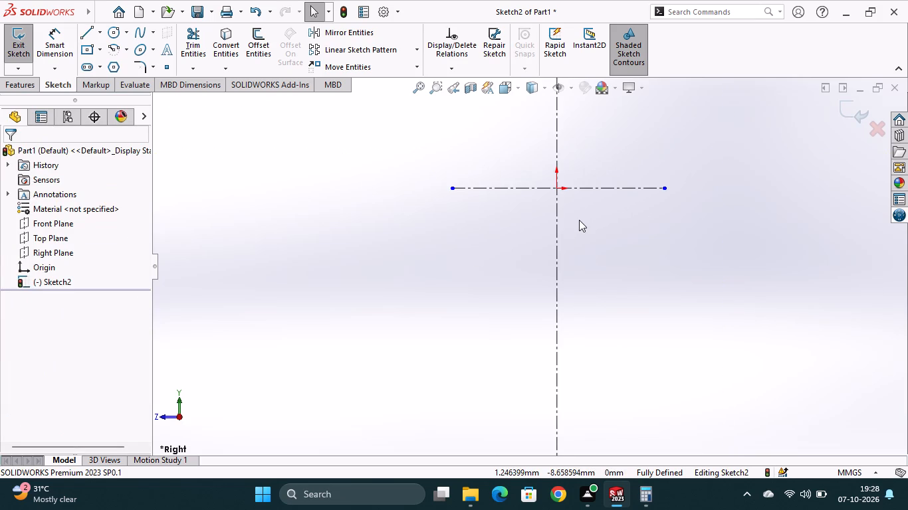
pyautogui.scroll(3, 579, 220)
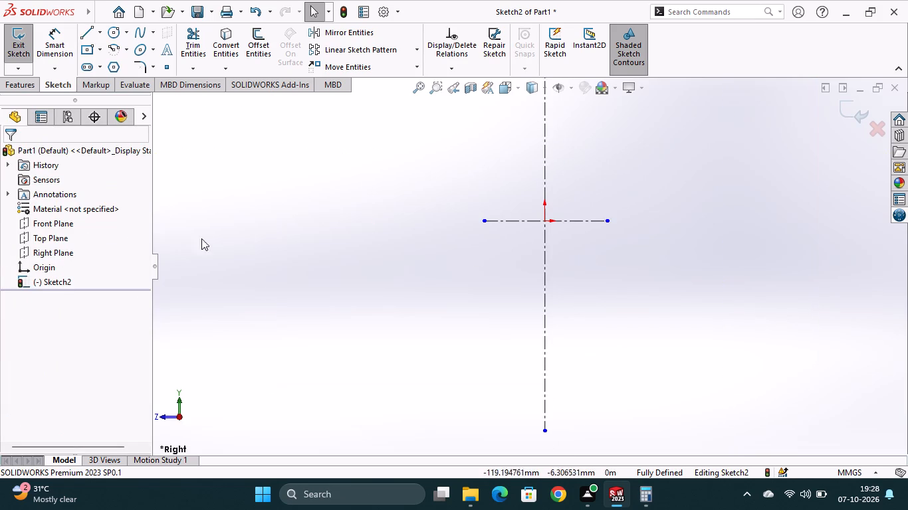
pyautogui.click(87, 37)
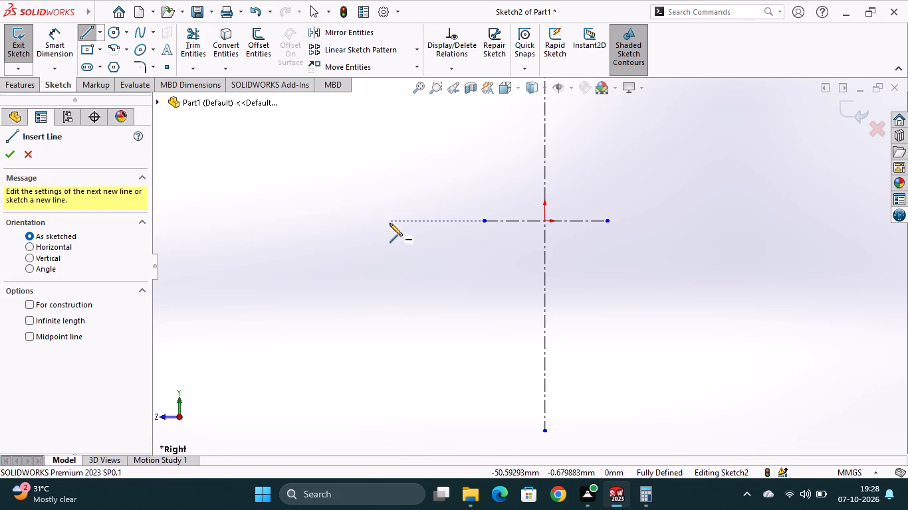
pyautogui.click(544, 221)
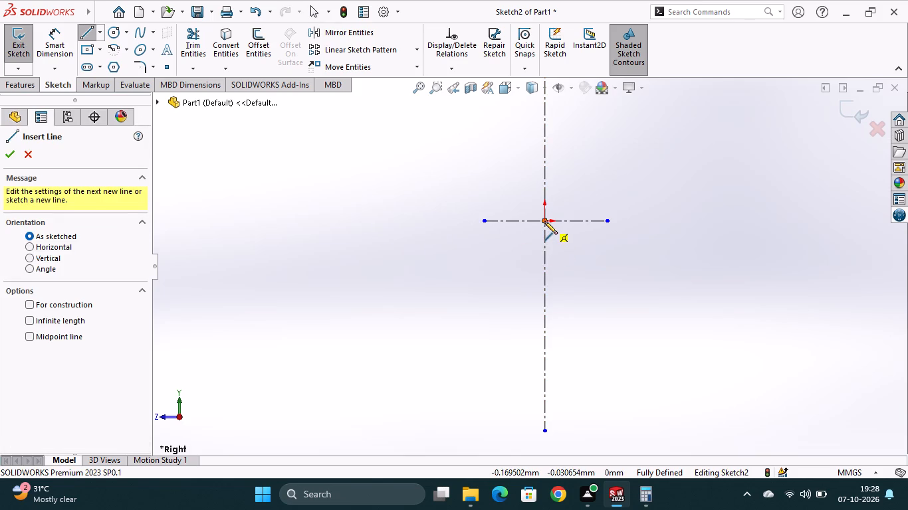
pyautogui.click(546, 186)
pyautogui.click(596, 186)
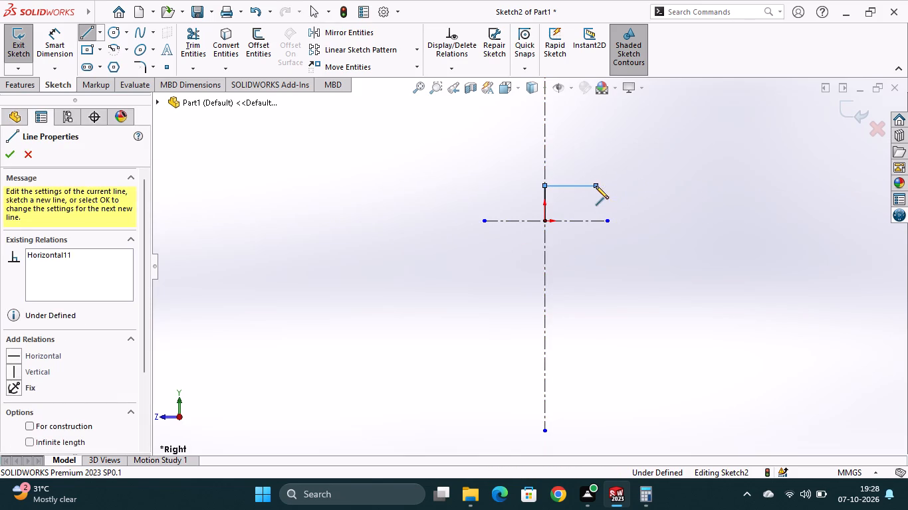
pyautogui.scroll(-2, 594, 116)
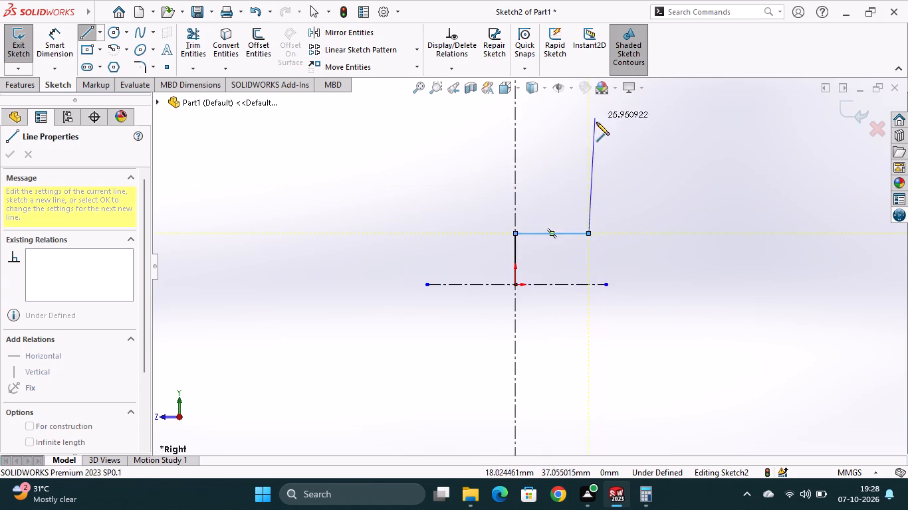
pyautogui.scroll(-1, 598, 125)
pyautogui.scroll(4, 591, 131)
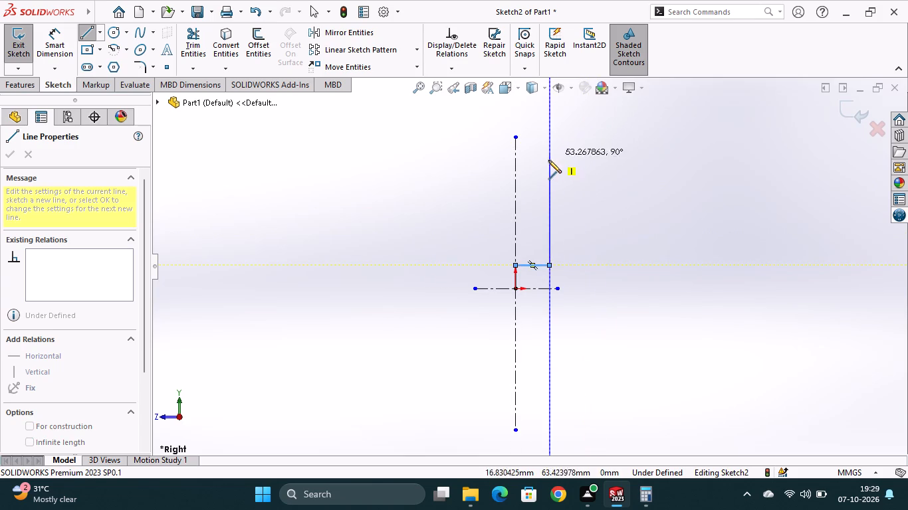
pyautogui.click(548, 180)
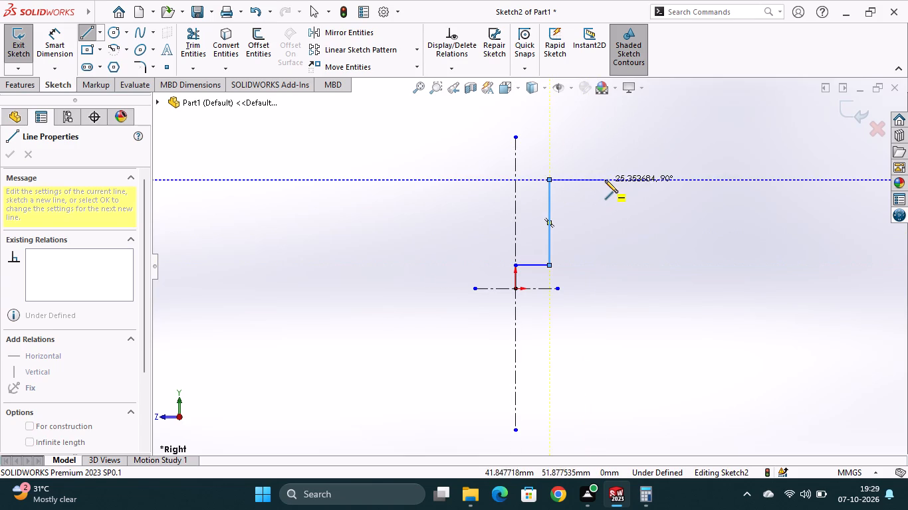
pyautogui.click(642, 180)
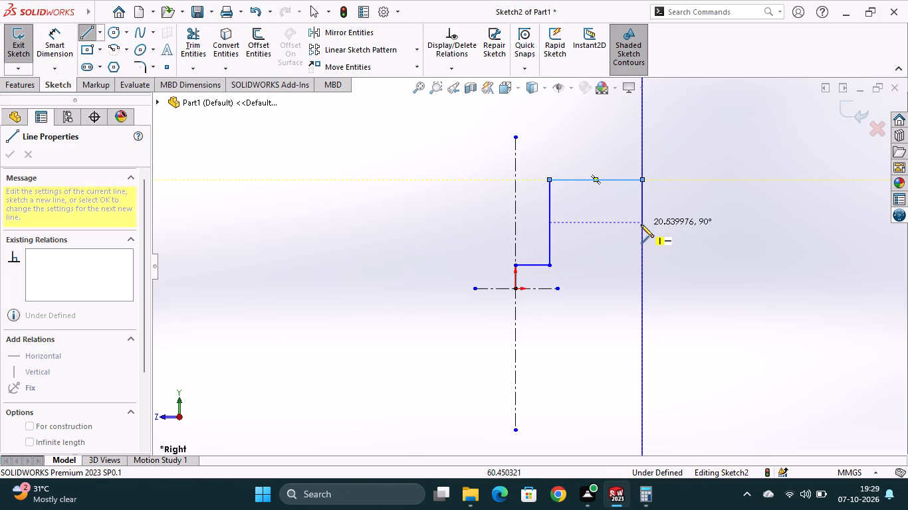
pyautogui.click(641, 224)
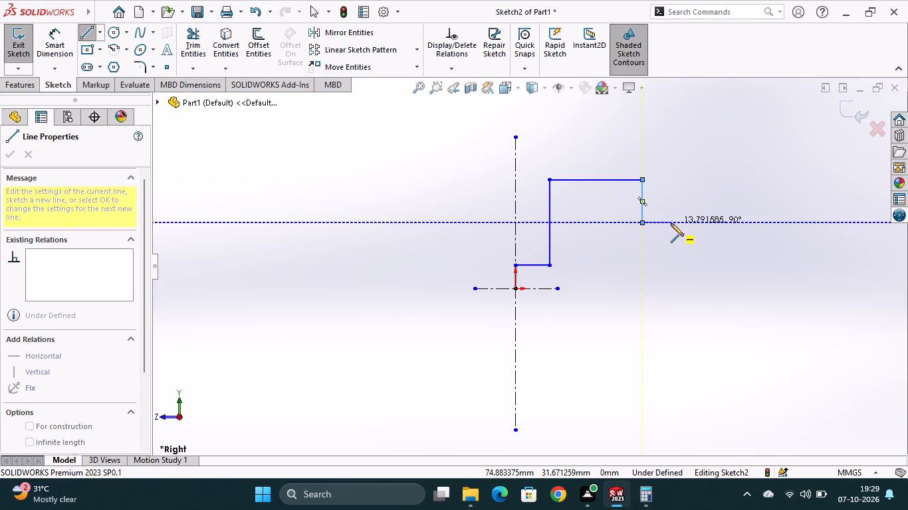
pyautogui.click(671, 223)
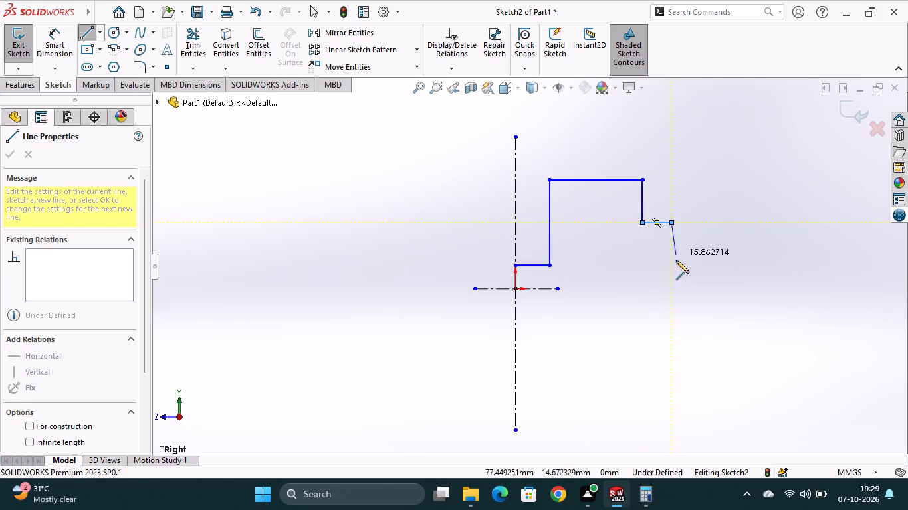
# Close the profile with a vertical line from the outer step to the origin's level and a bottom line about 75 mm long to the origin.
pyautogui.click(668, 294)
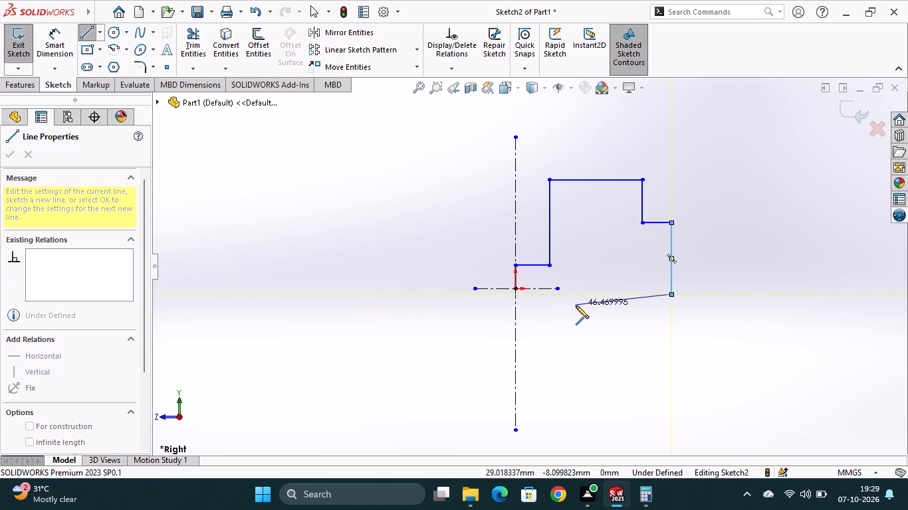
pyautogui.hotkey('ctrl', 'z')
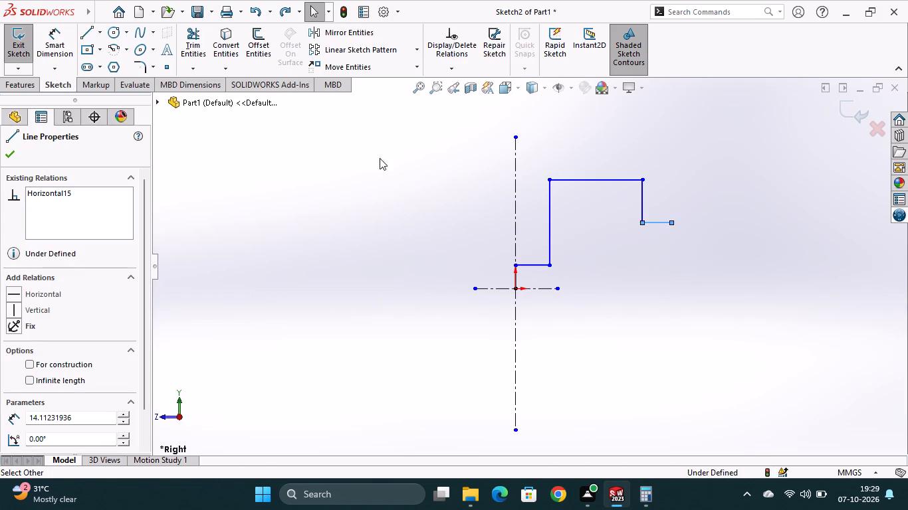
pyautogui.click(86, 35)
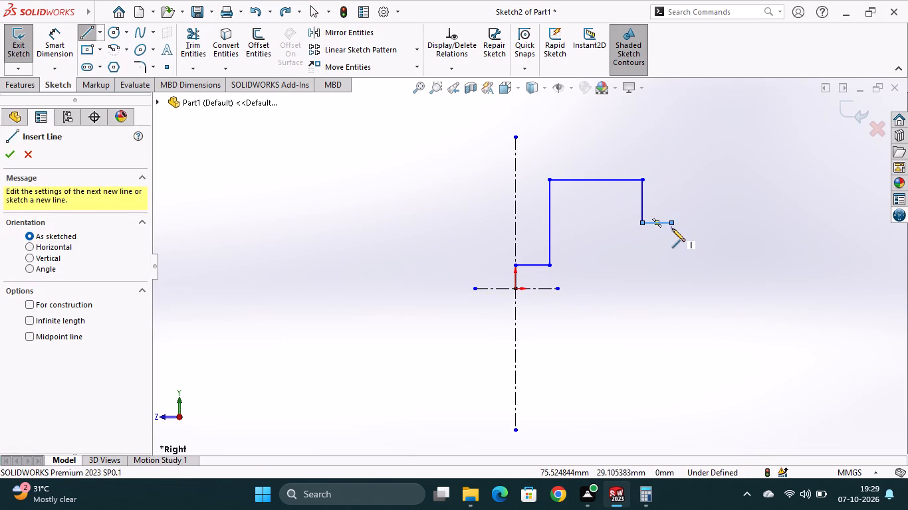
pyautogui.click(672, 223)
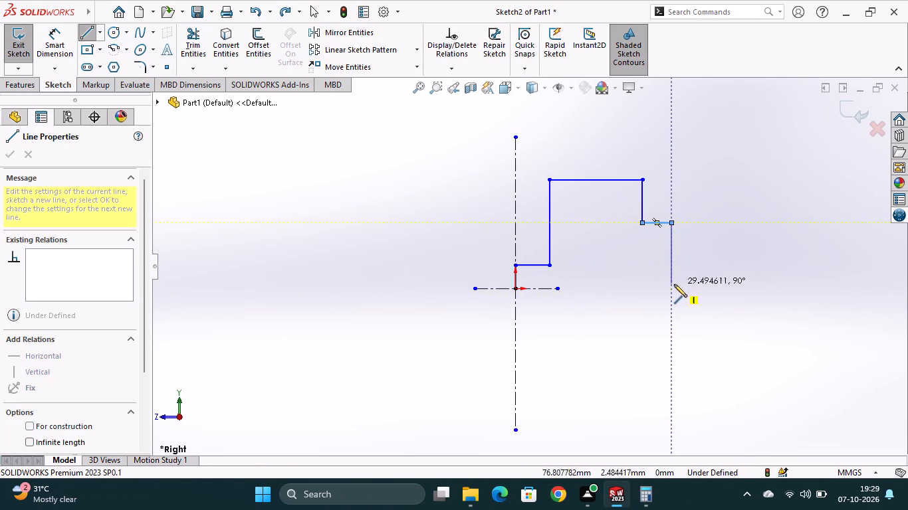
pyautogui.click(672, 290)
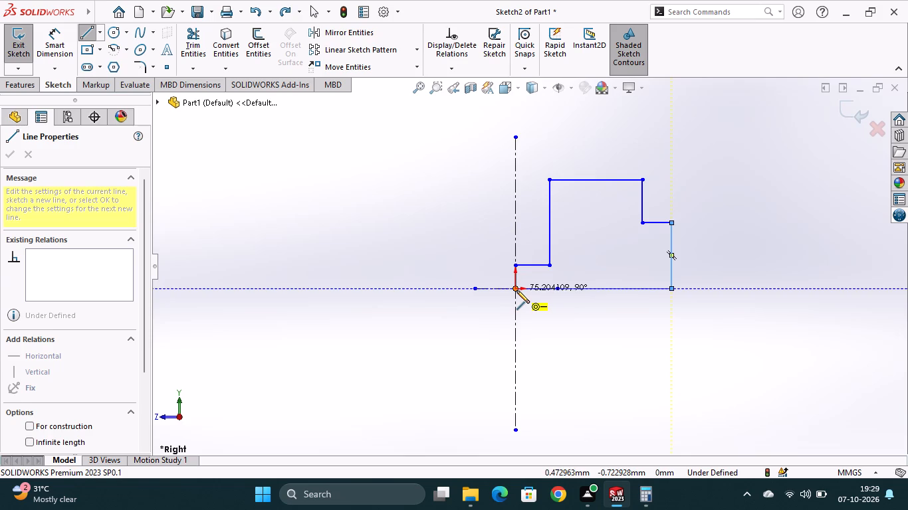
pyautogui.click(515, 289)
pyautogui.press('Escape')
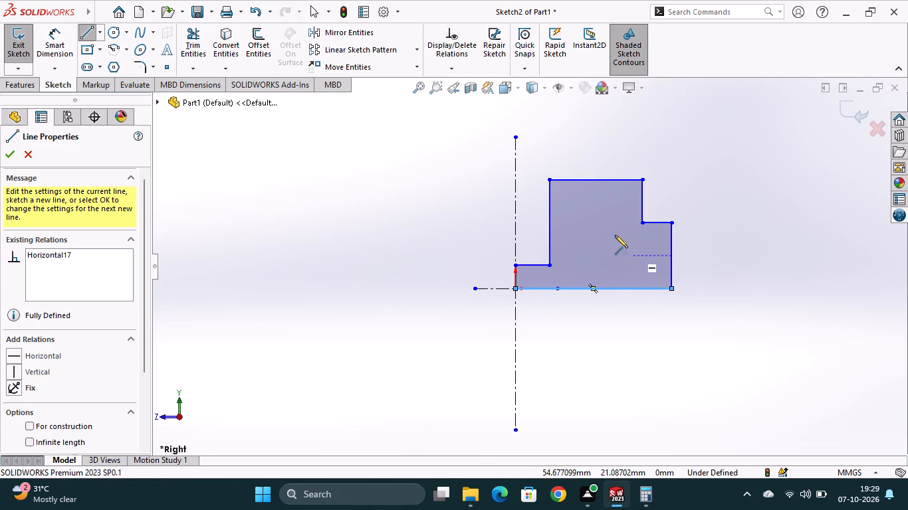
pyautogui.press('Escape')
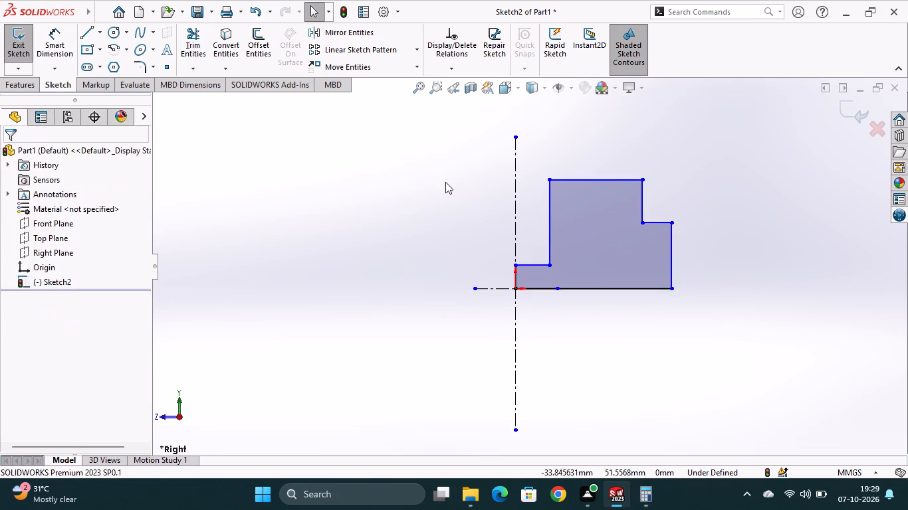
# Dimension the ledge height from the origin to the ledge's outer top corner as 12 mm.
pyautogui.click(59, 44)
pyautogui.click(514, 281)
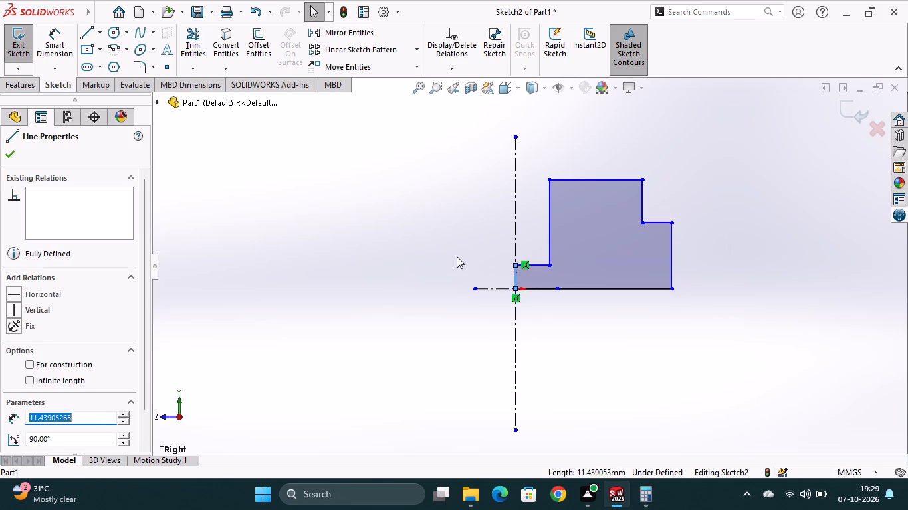
pyautogui.press('Escape')
pyautogui.click(69, 45)
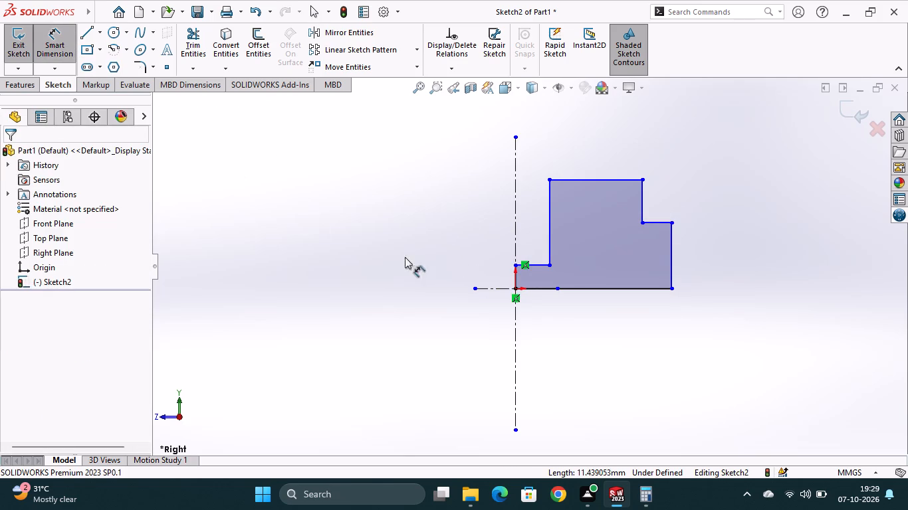
pyautogui.scroll(-1, 519, 278)
pyautogui.scroll(3, 519, 278)
pyautogui.scroll(-9, 519, 278)
pyautogui.click(532, 255)
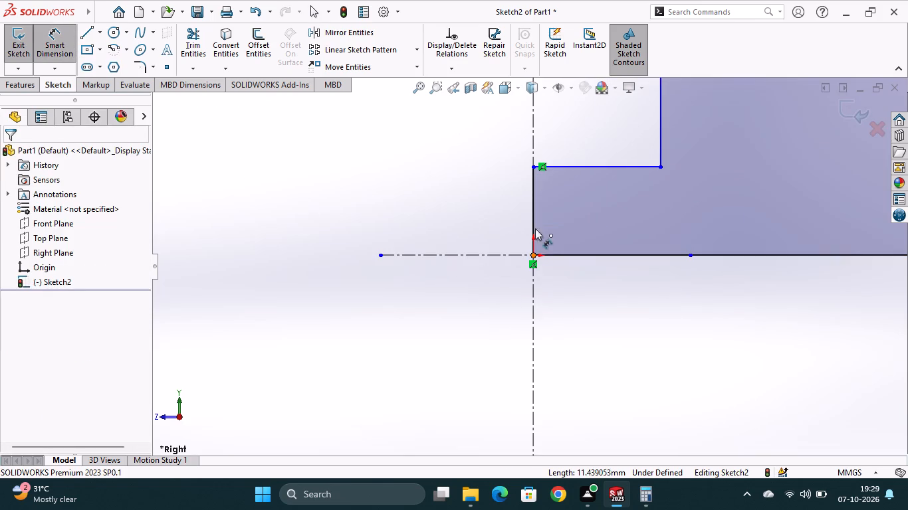
pyautogui.click(533, 166)
pyautogui.click(503, 205)
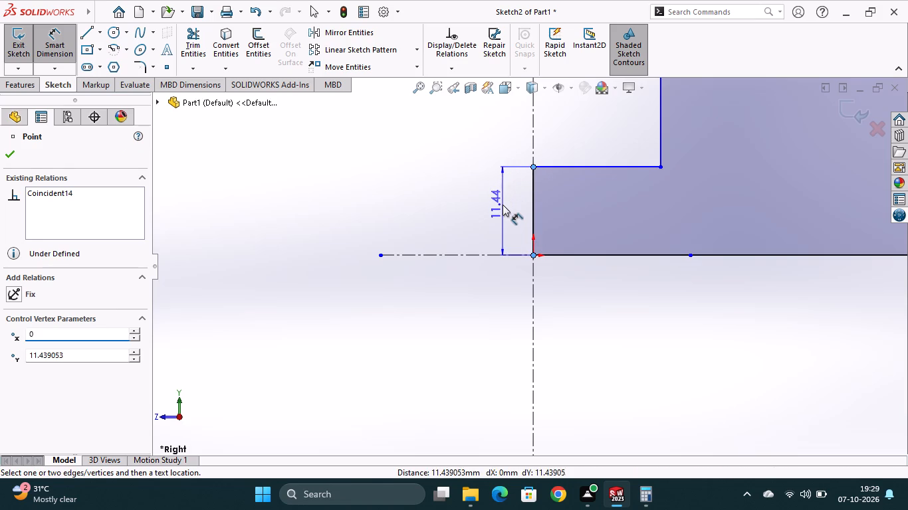
pyautogui.write('12')
pyautogui.press('Return')
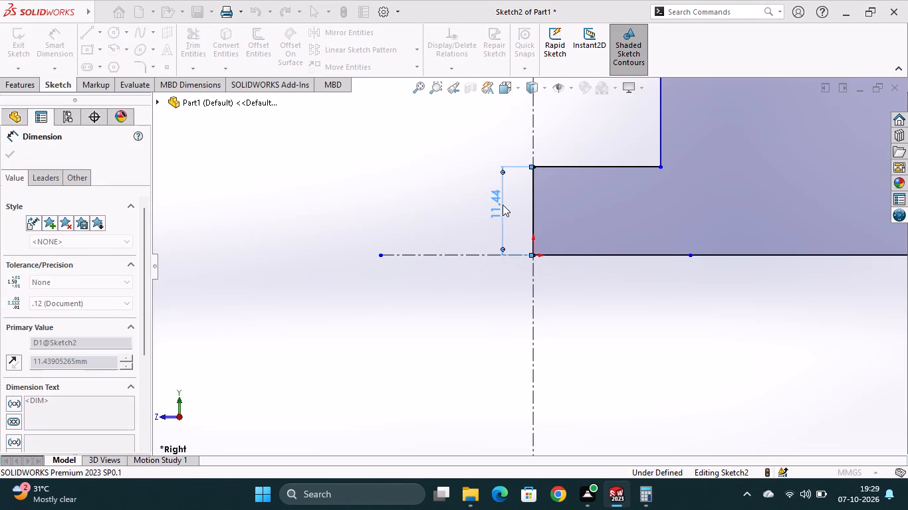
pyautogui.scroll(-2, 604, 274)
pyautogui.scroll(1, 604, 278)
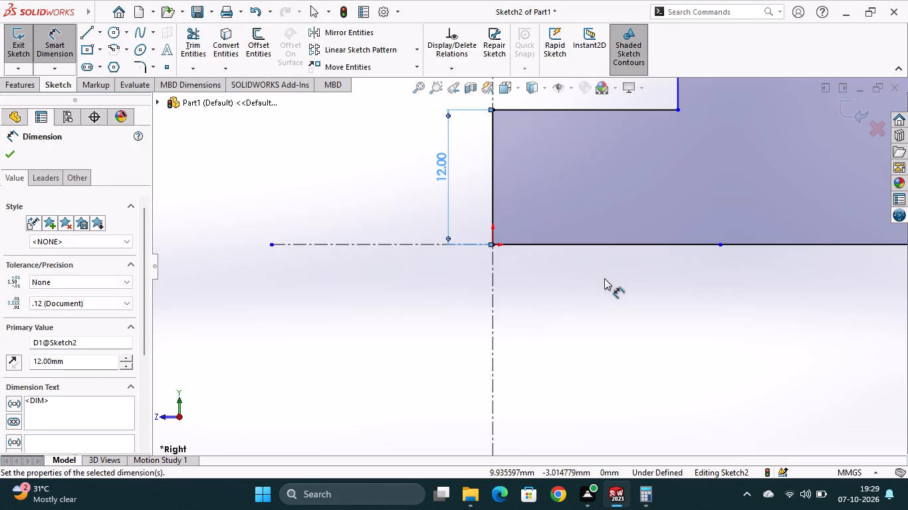
# Dimension the profile's bottom edge from the origin to the outer bottom corner as 50 mm.
pyautogui.scroll(1, 604, 278)
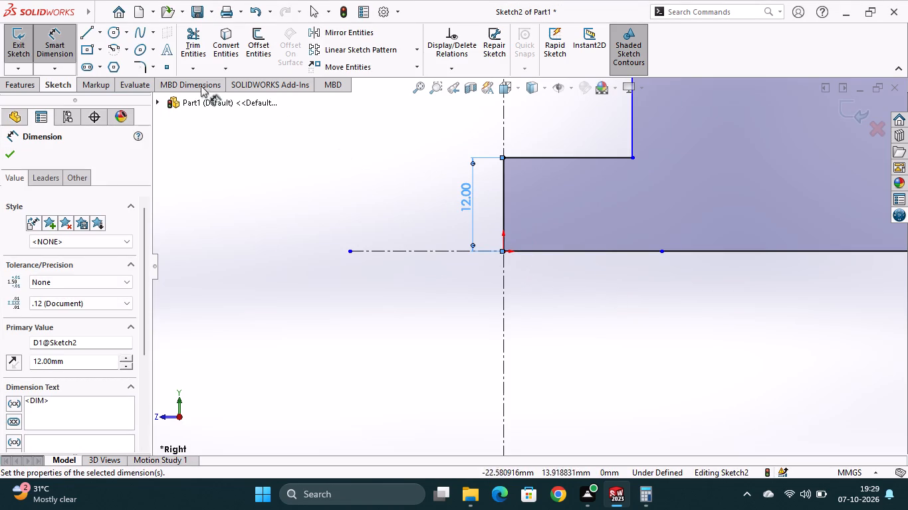
pyautogui.scroll(-3, 558, 288)
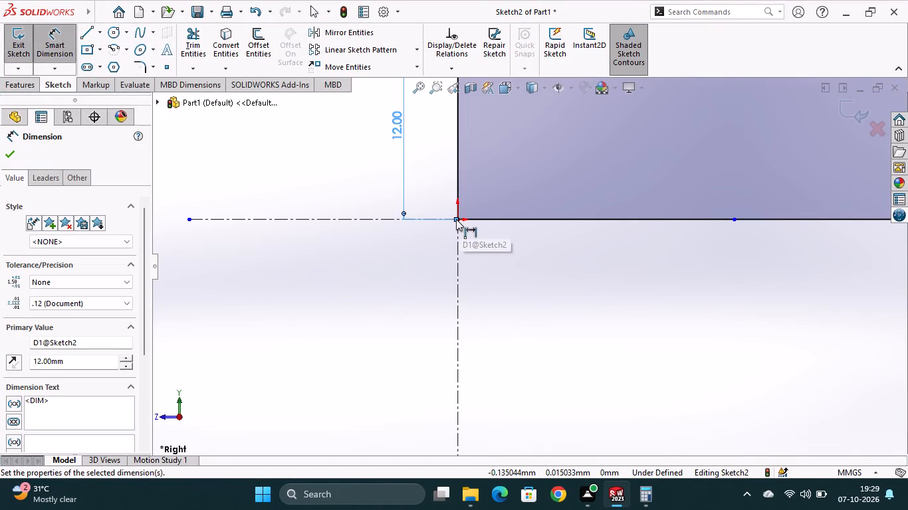
pyautogui.click(459, 217)
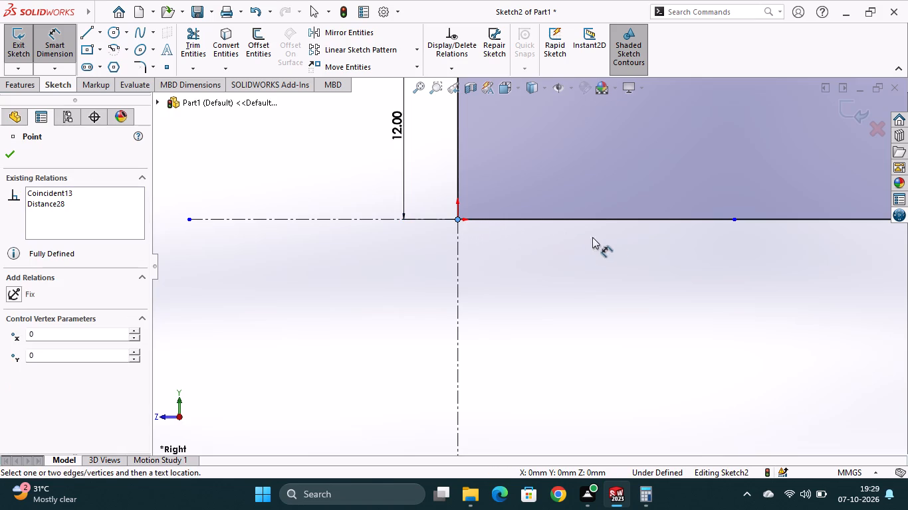
pyautogui.scroll(-6, 625, 245)
pyautogui.scroll(7, 660, 257)
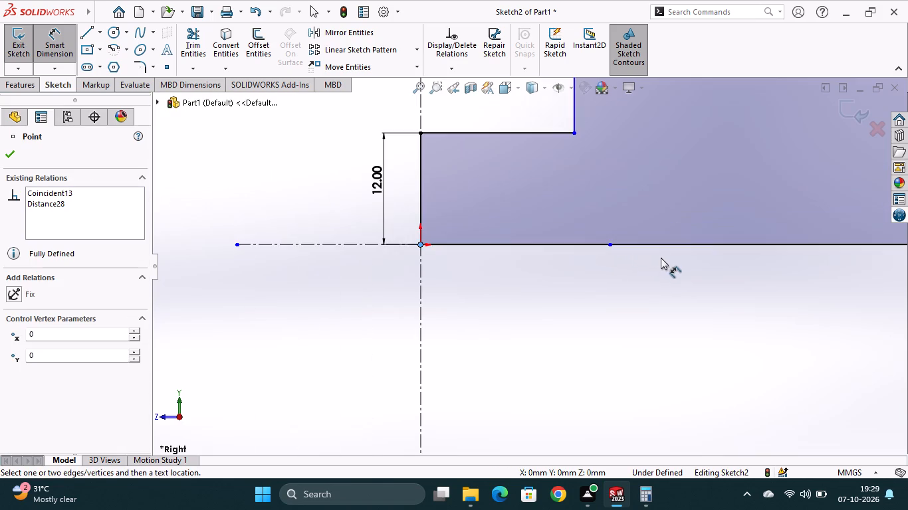
pyautogui.scroll(5, 690, 266)
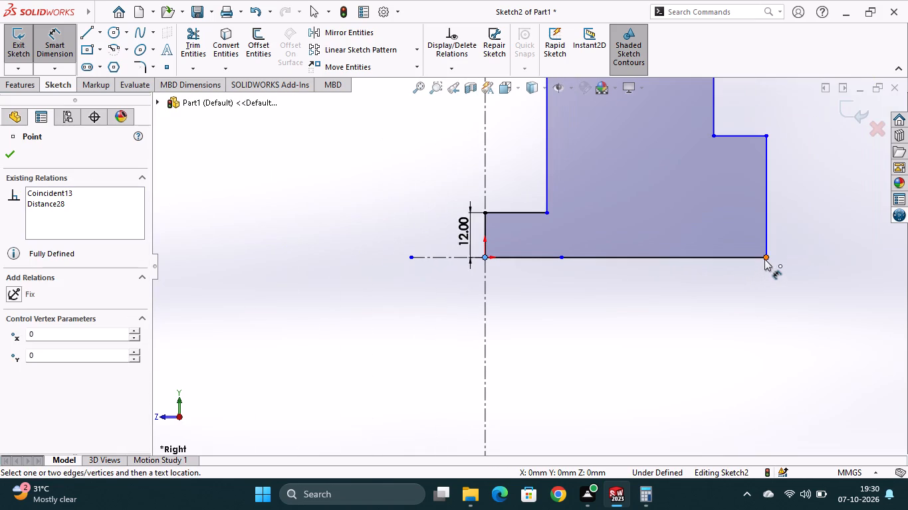
pyautogui.click(766, 258)
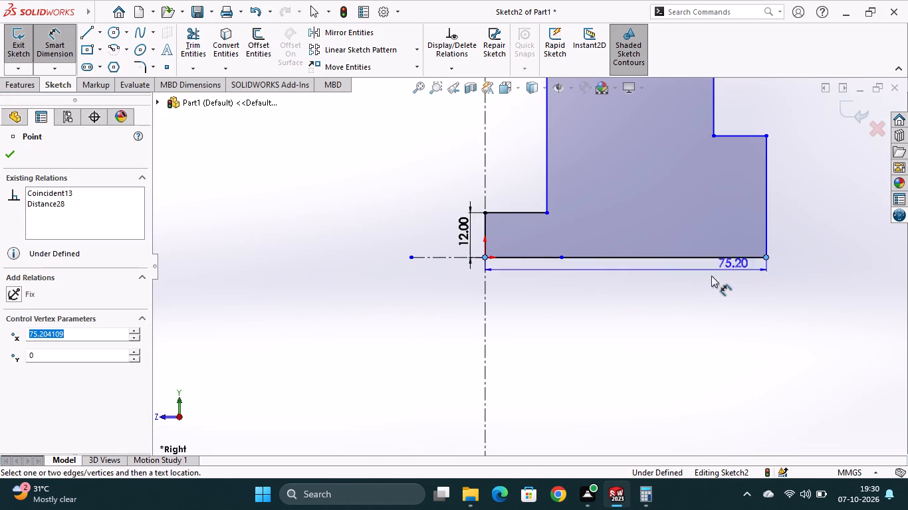
pyautogui.click(660, 288)
pyautogui.write('50')
pyautogui.press('Return')
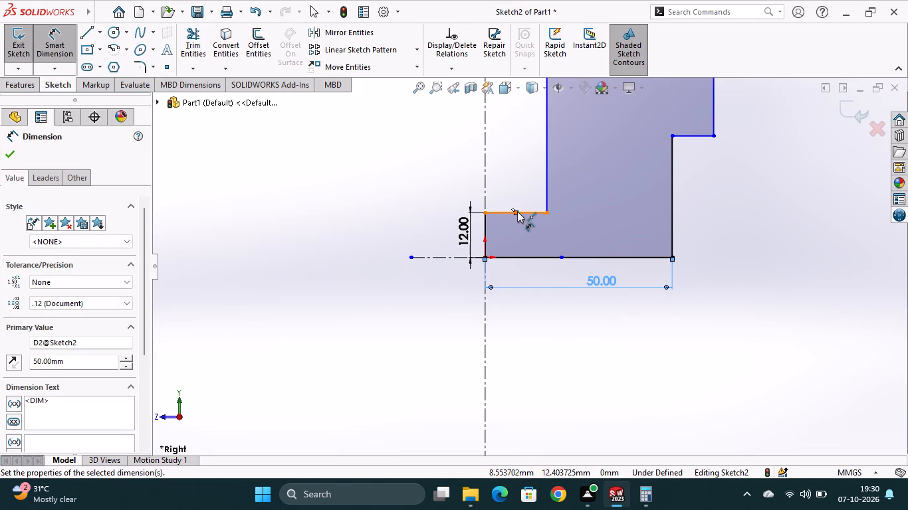
# Dimension the width of the ledge beside the vertical centerline as 10 mm.
pyautogui.click(485, 212)
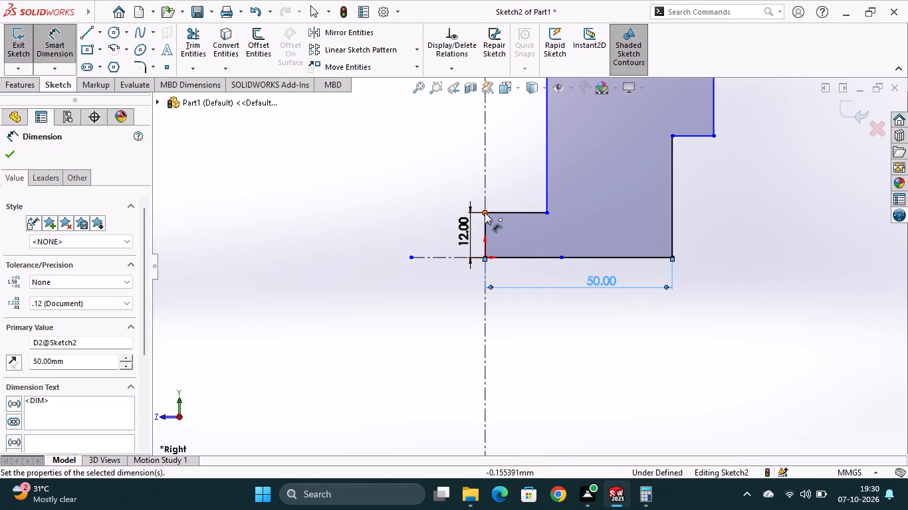
pyautogui.click(547, 212)
pyautogui.click(521, 198)
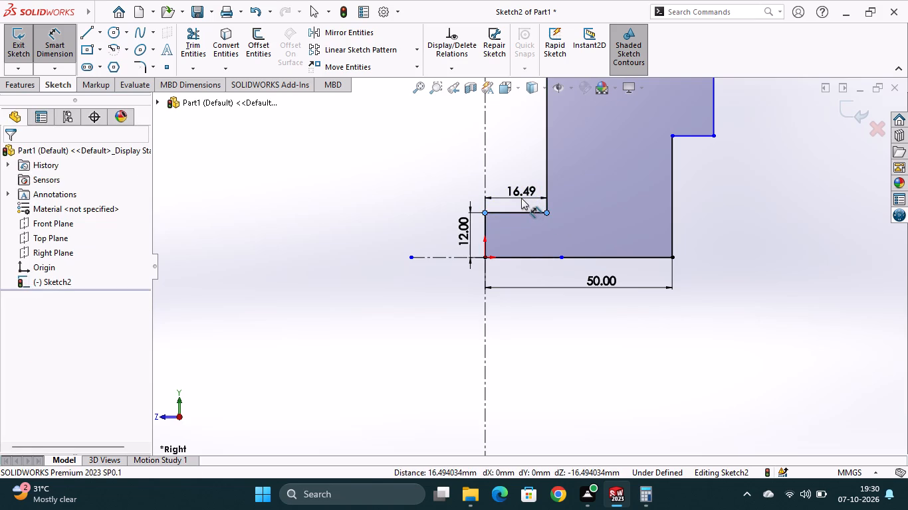
pyautogui.write('10')
pyautogui.press('Return')
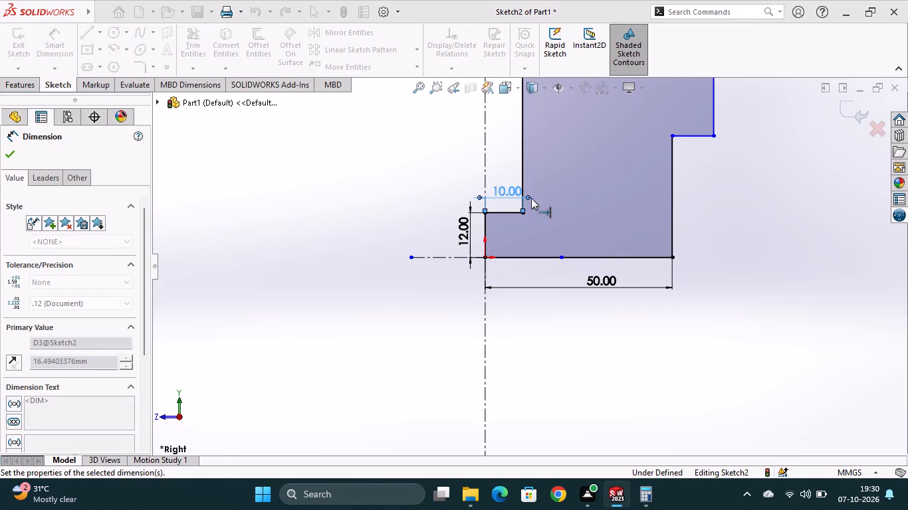
# Dimension the height of the outer vertical edge from the bottom corner to the step as 25 mm.
pyautogui.scroll(-1, 584, 193)
pyautogui.scroll(2, 585, 196)
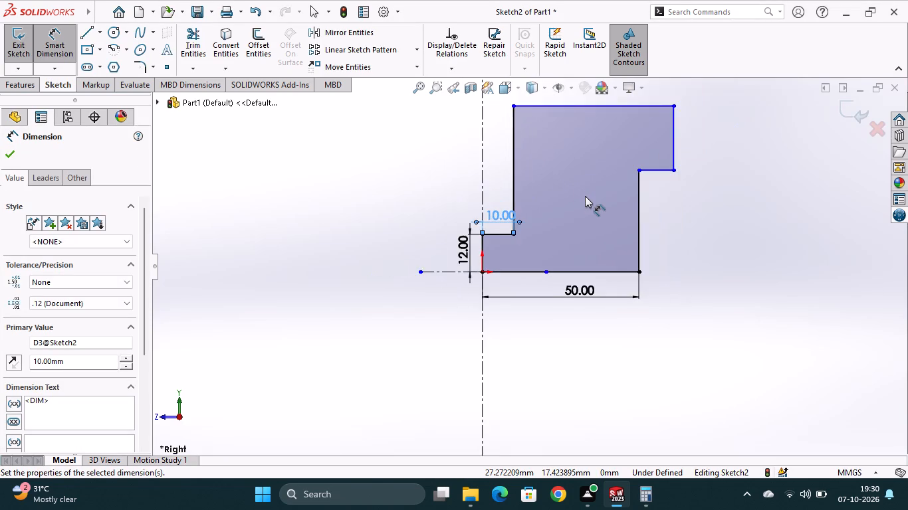
pyautogui.scroll(2, 585, 196)
pyautogui.click(605, 269)
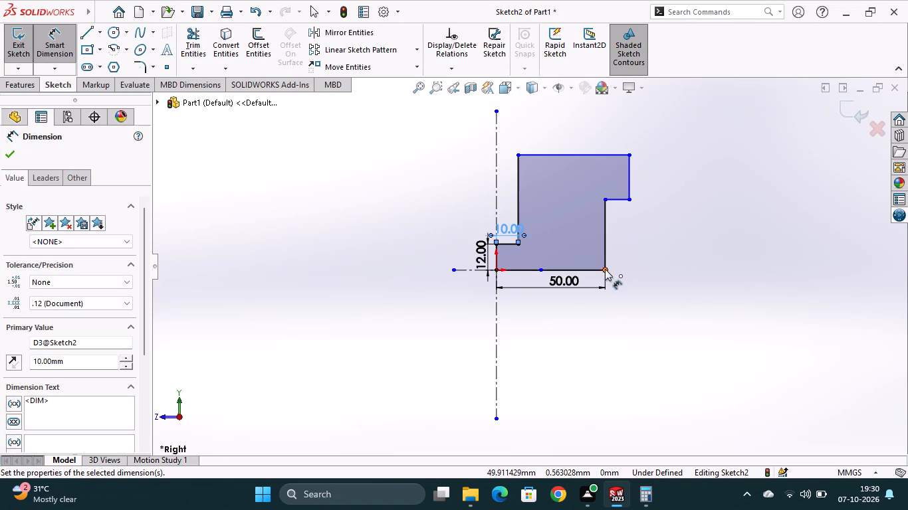
pyautogui.click(605, 200)
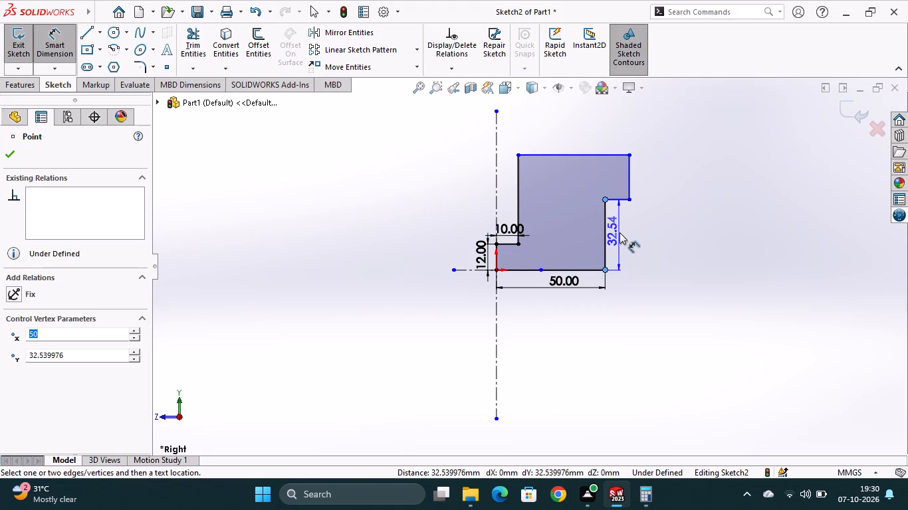
pyautogui.click(622, 238)
pyautogui.write('25')
pyautogui.press('Return')
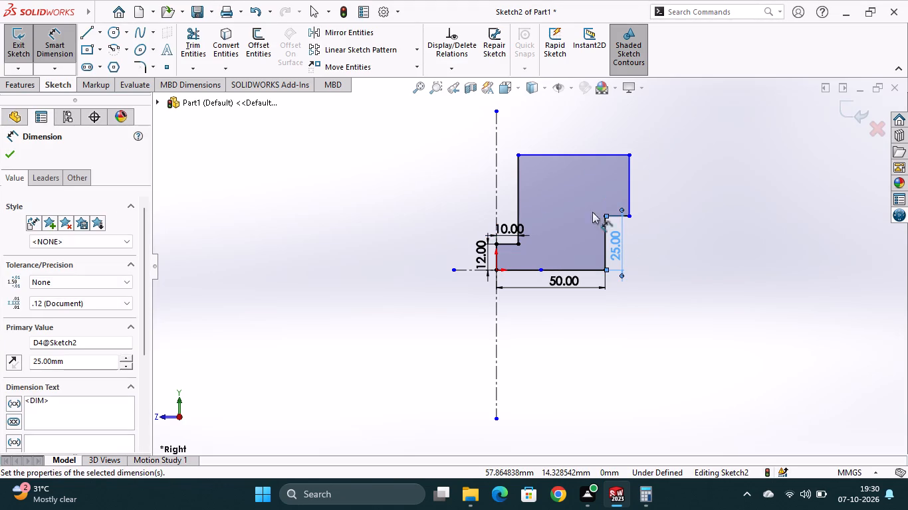
# Dimension the taller block's inner vertical edge from the ledge to the top corner as 40 mm.
pyautogui.click(518, 243)
pyautogui.click(518, 155)
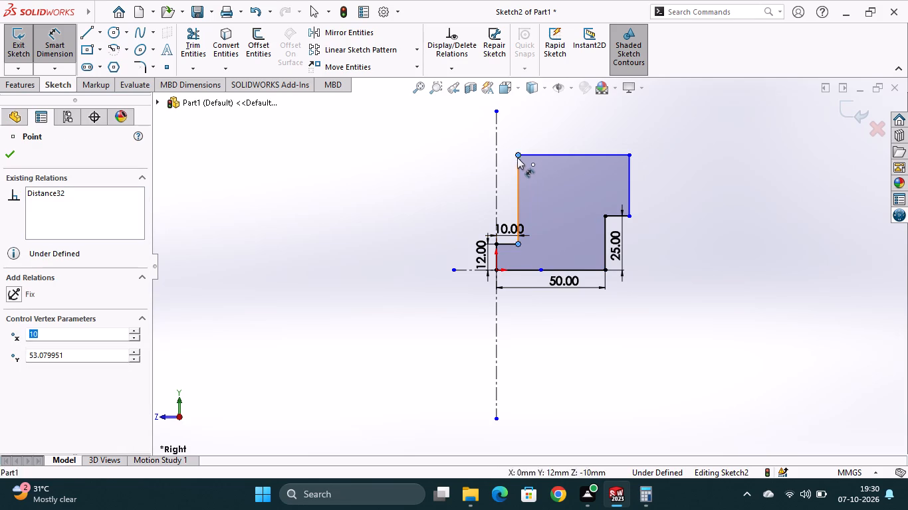
pyautogui.click(478, 187)
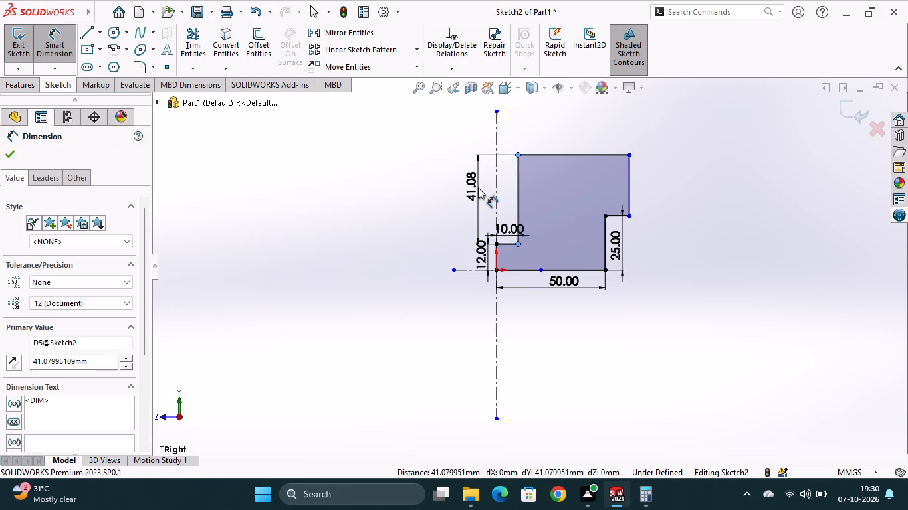
pyautogui.write('40')
pyautogui.press('Return')
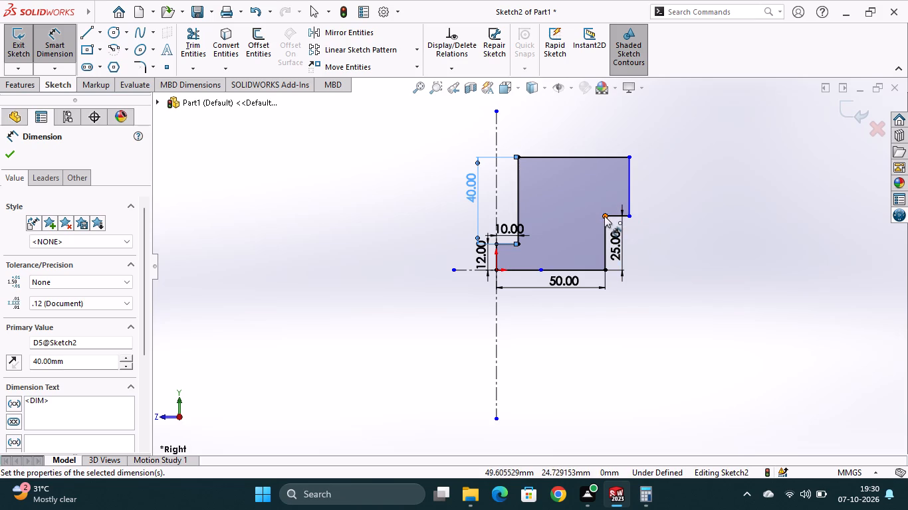
# Dimension the taller block's top edge between its two corners as 30 mm.
pyautogui.click(519, 155)
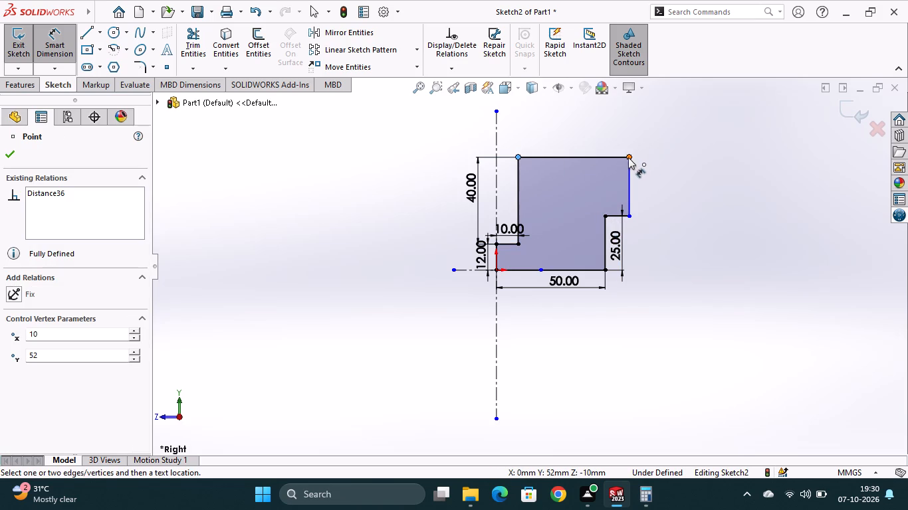
pyautogui.click(628, 157)
pyautogui.click(567, 142)
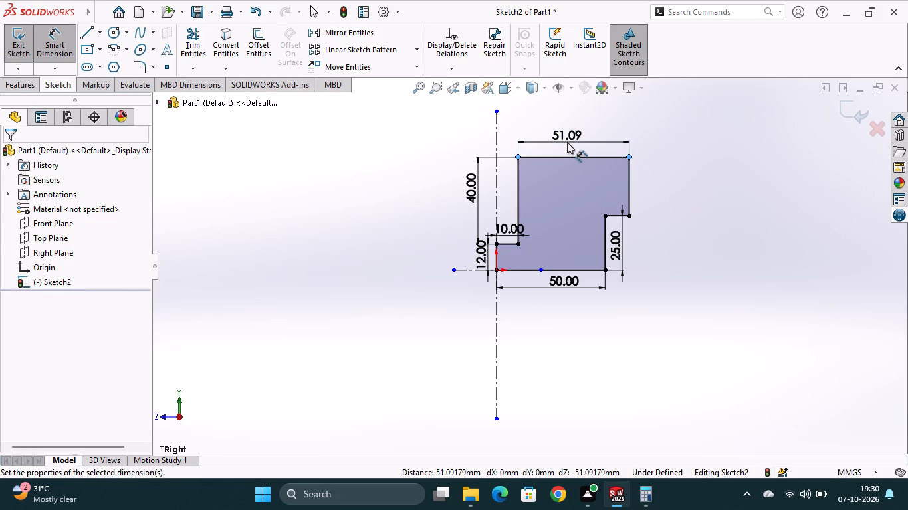
pyautogui.write('30')
pyautogui.press('Return')
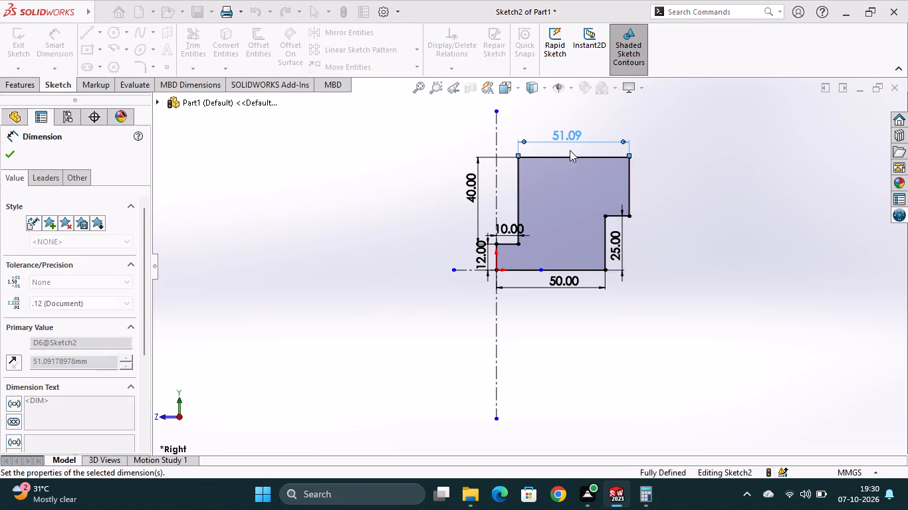
pyautogui.scroll(1, 573, 201)
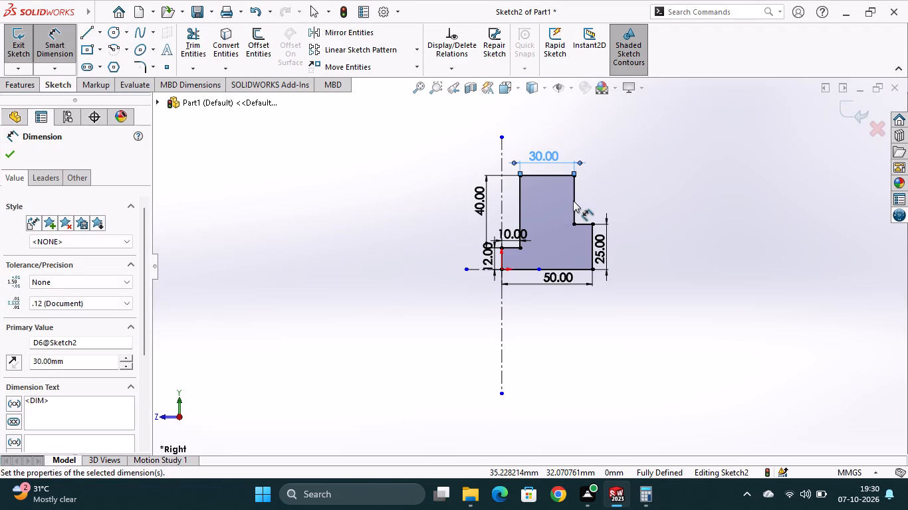
pyautogui.scroll(-3, 573, 201)
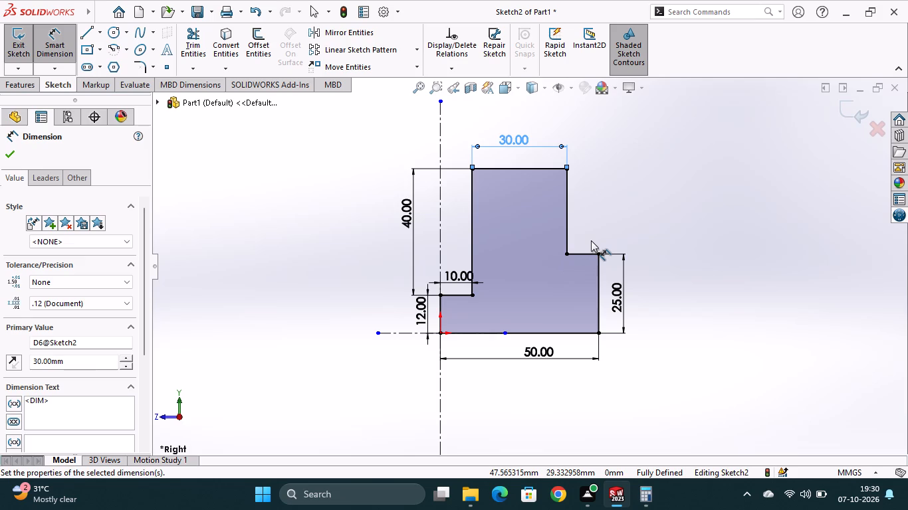
pyautogui.press('Escape')
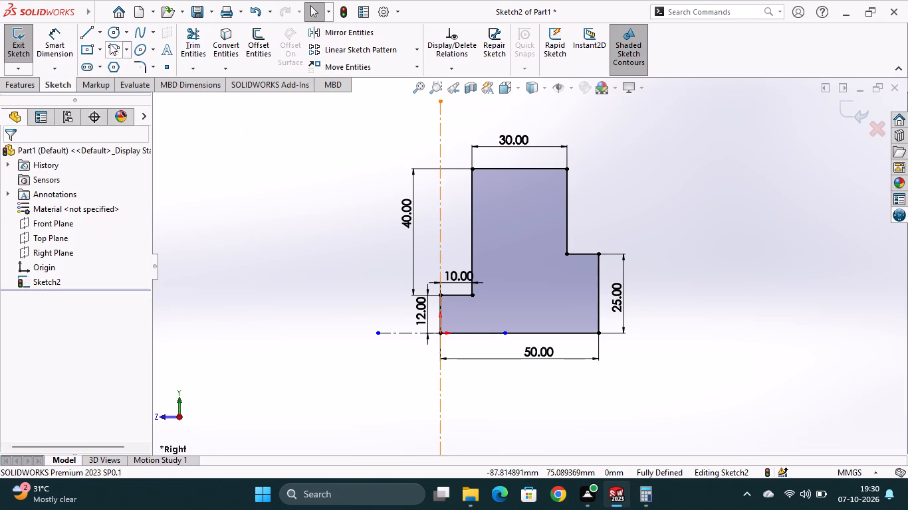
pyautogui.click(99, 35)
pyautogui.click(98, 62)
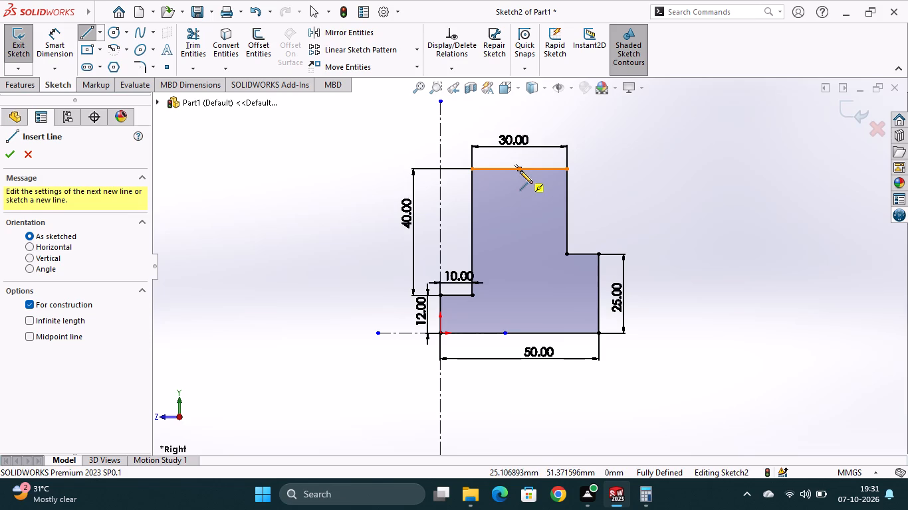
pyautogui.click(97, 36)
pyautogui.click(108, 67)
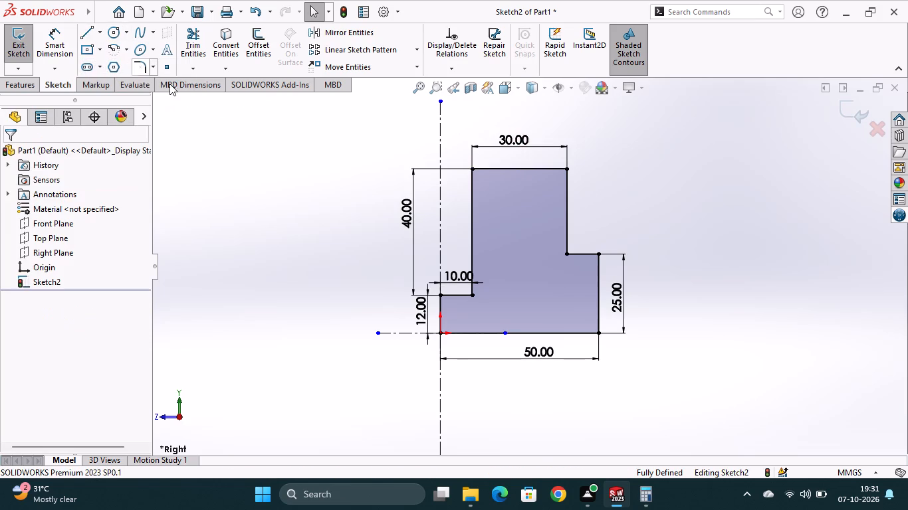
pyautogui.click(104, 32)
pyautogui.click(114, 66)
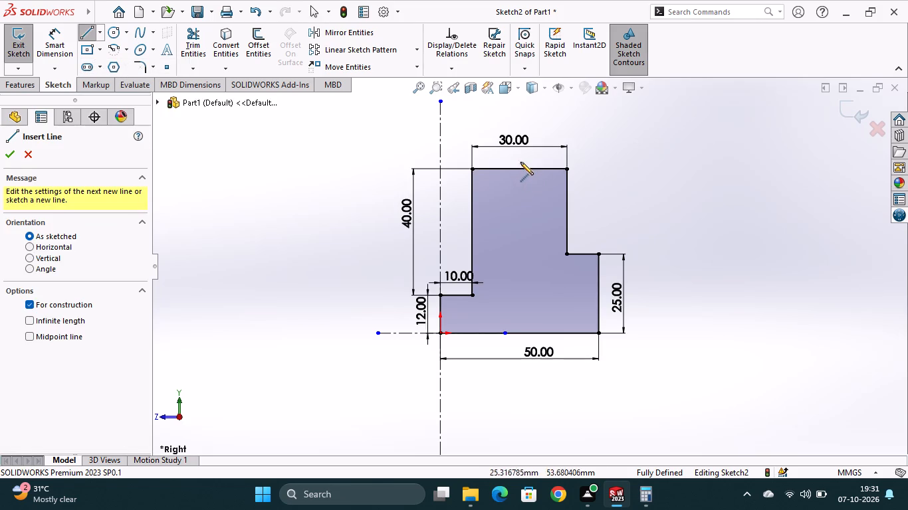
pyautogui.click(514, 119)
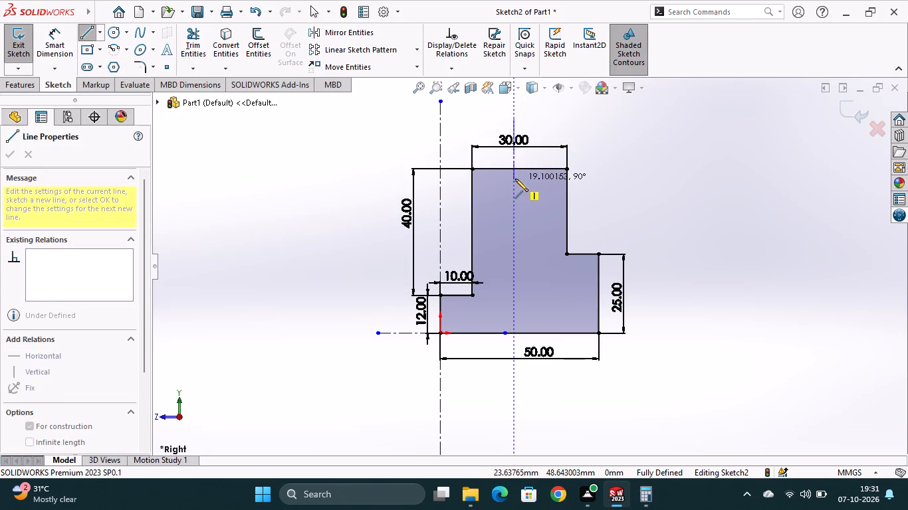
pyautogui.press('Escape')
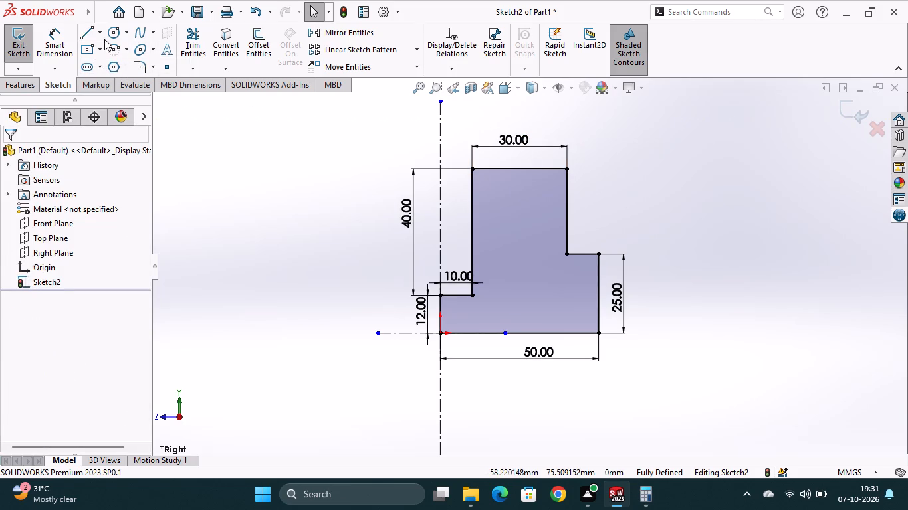
# Sketch a vertical centerline about 66 mm long through the middle of the taller block, extending beyond its top and bottom edges.
pyautogui.click(102, 36)
pyautogui.click(109, 66)
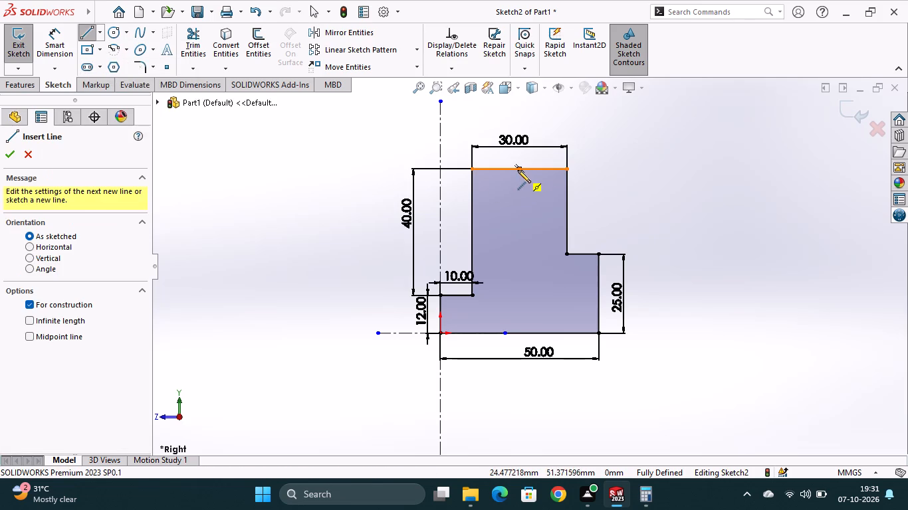
pyautogui.click(518, 145)
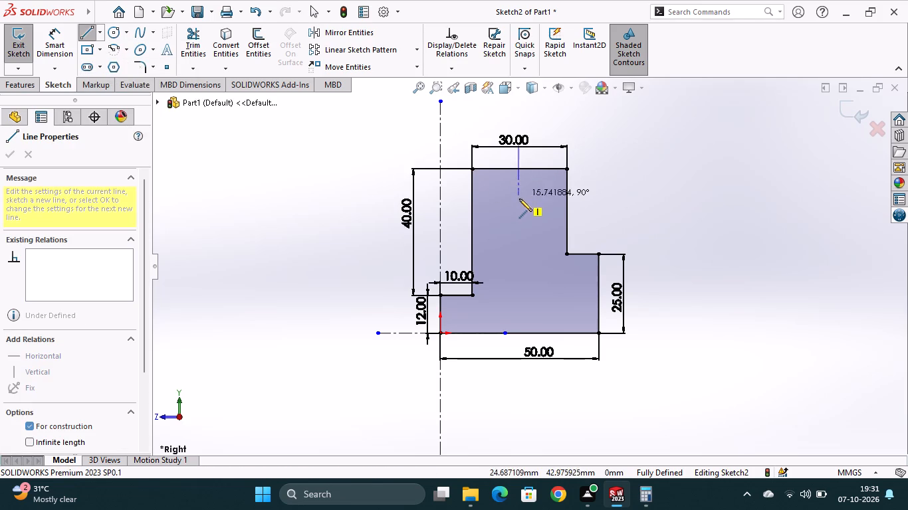
pyautogui.click(522, 354)
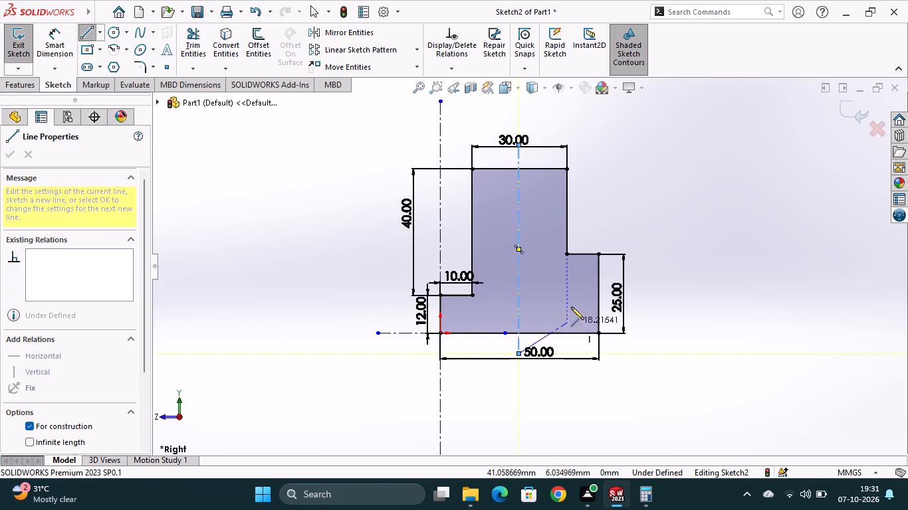
pyautogui.press('Escape')
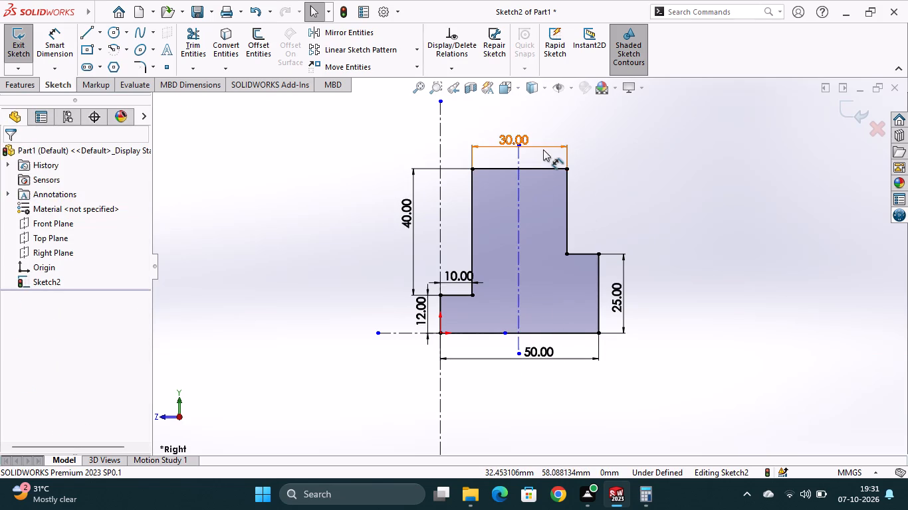
pyautogui.press('Escape')
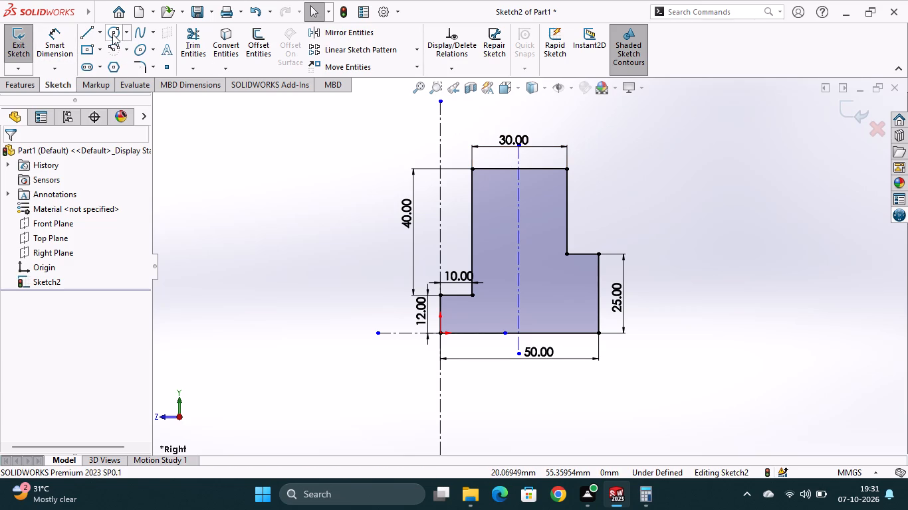
# Sketch a circle of about 10.6 mm radius centred on the midpoint of the taller block's top edge.
pyautogui.click(112, 34)
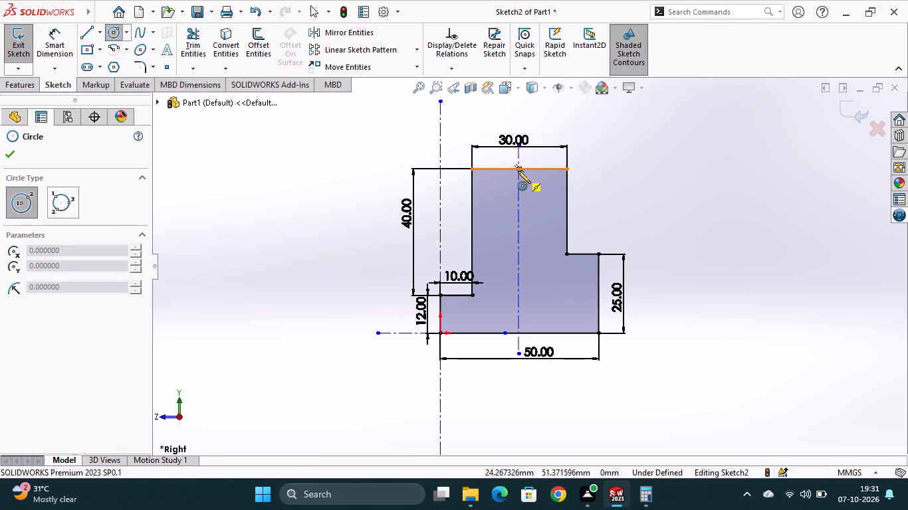
pyautogui.click(518, 169)
pyautogui.click(527, 201)
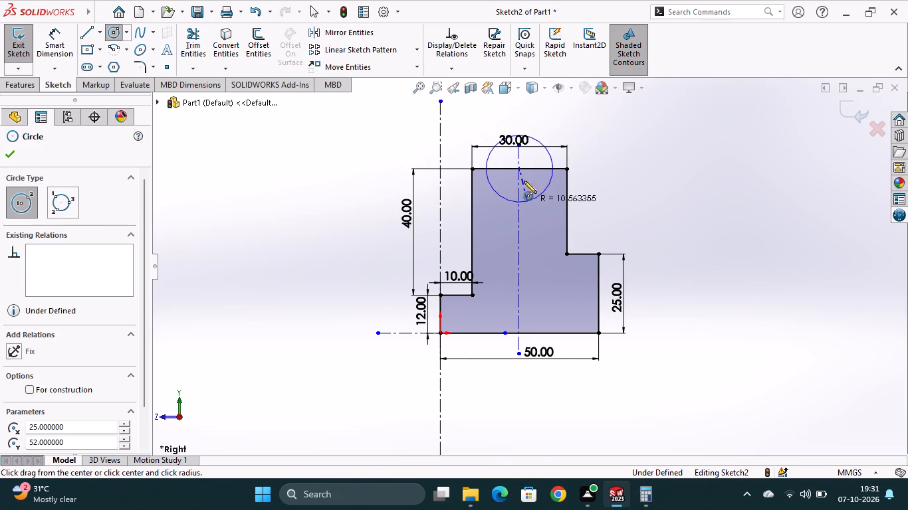
# Sketch a larger circle of about 16.9 mm radius, concentric with the first circle on the taller block's top edge.
pyautogui.click(519, 171)
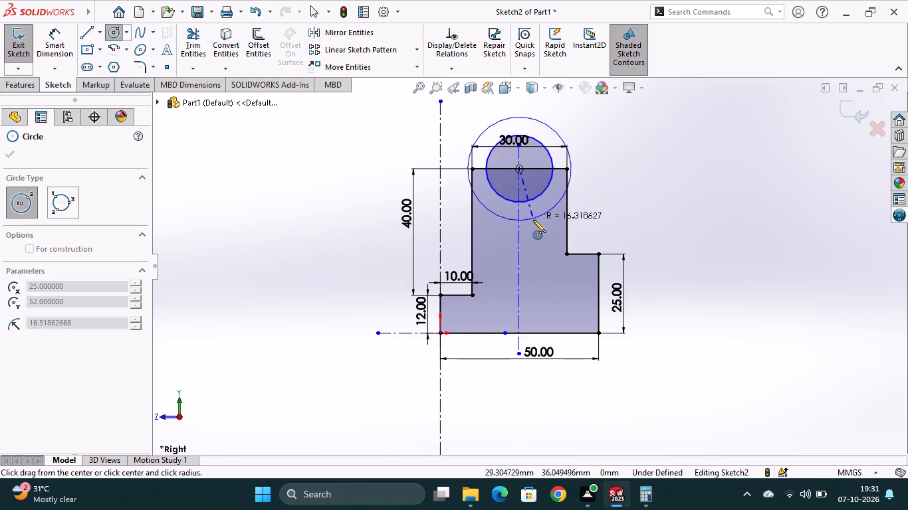
pyautogui.click(533, 220)
pyautogui.press('Escape')
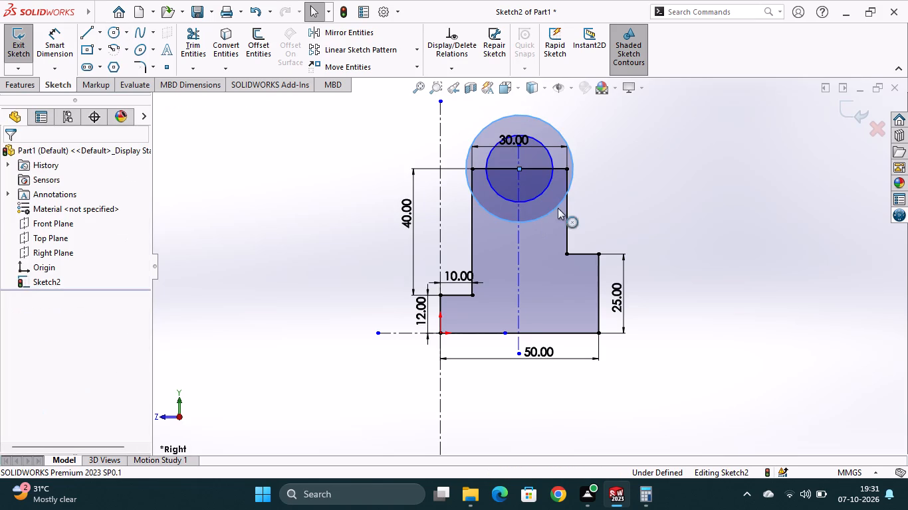
# Dimension the inner circle's diameter as 18 mm.
pyautogui.click(49, 33)
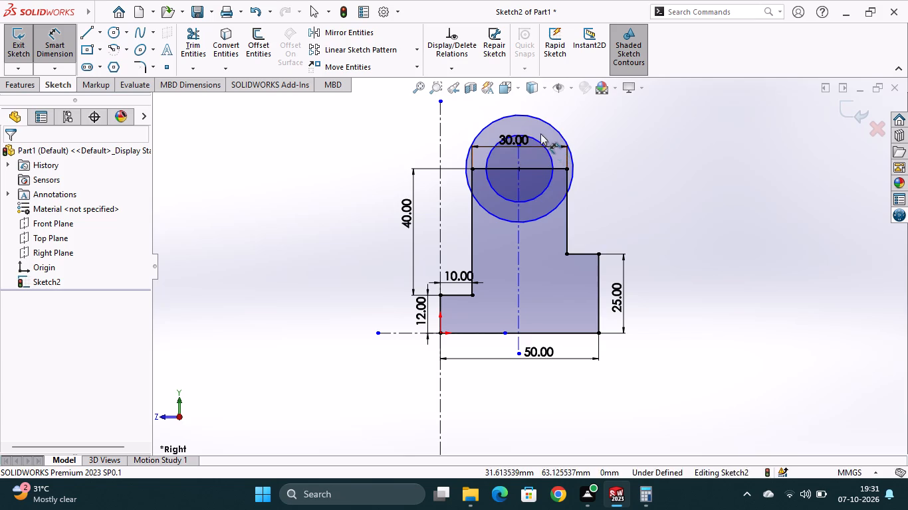
pyautogui.click(552, 164)
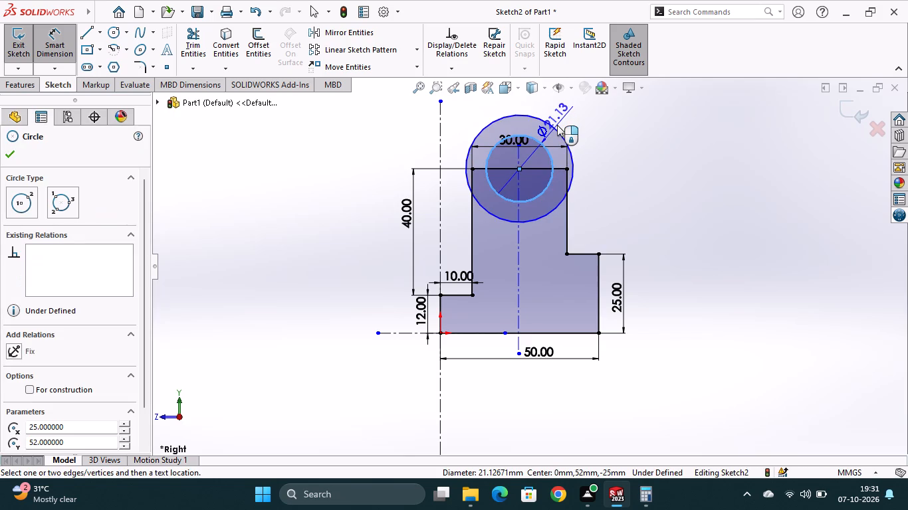
pyautogui.click(557, 125)
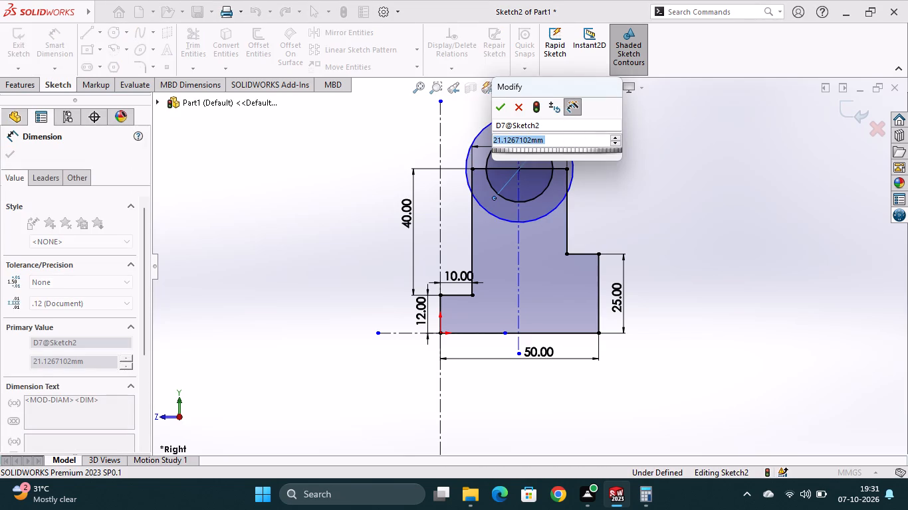
pyautogui.press('1')
pyautogui.press('8')
pyautogui.press('Return')
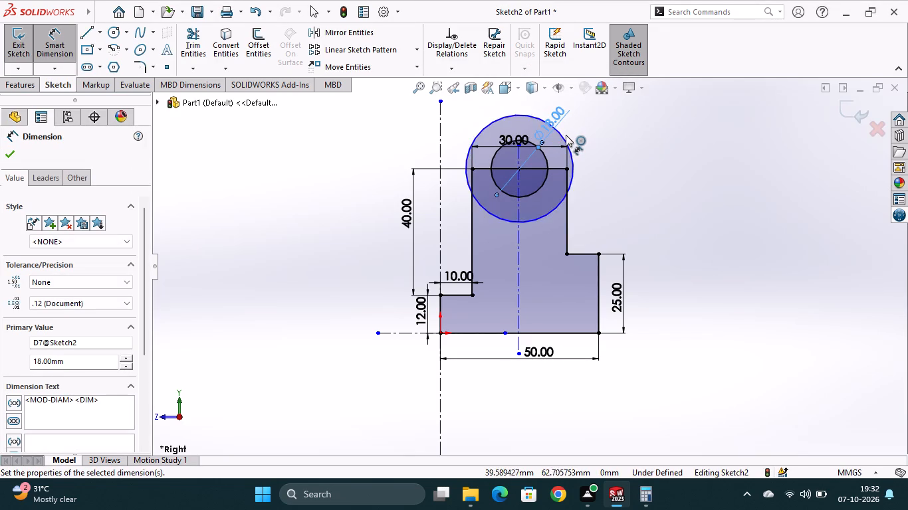
# Dimension the outer circle's diameter as 40 mm.
pyautogui.click(562, 137)
pyautogui.click(570, 127)
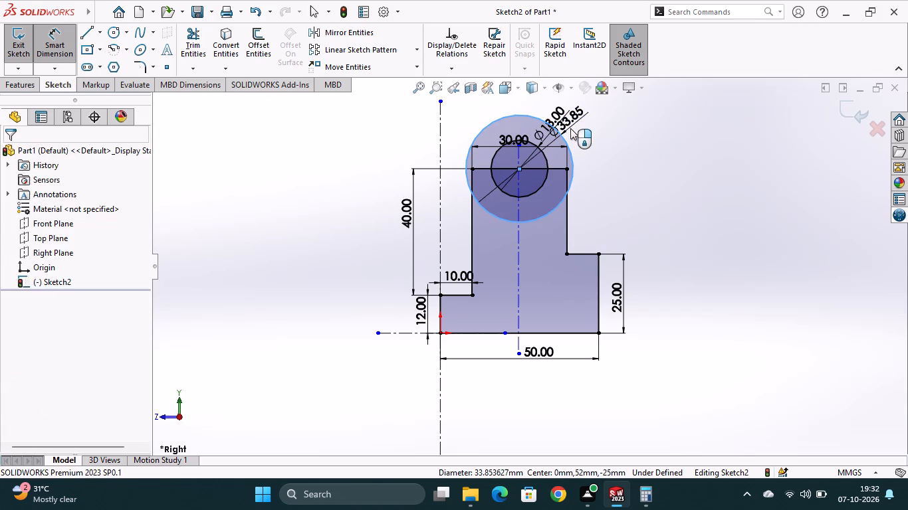
pyautogui.write('40')
pyautogui.press('Return')
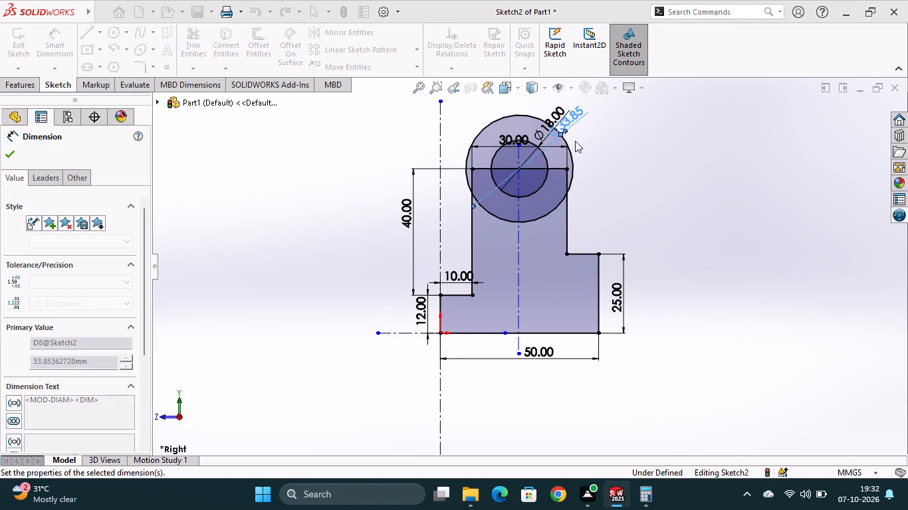
pyautogui.press('Escape')
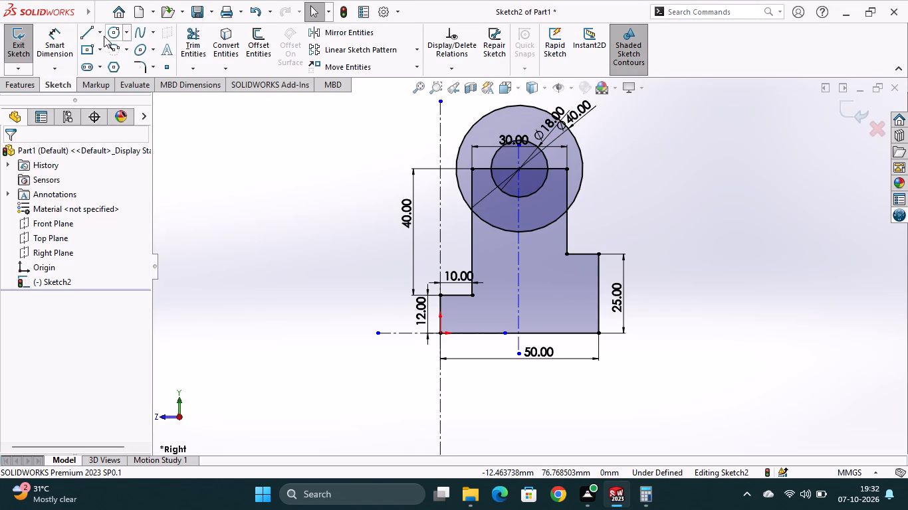
# Trim away the taller block's top edge, its side edges inside the 40 mm circle, and the circle's lower arc between them.
pyautogui.click(197, 52)
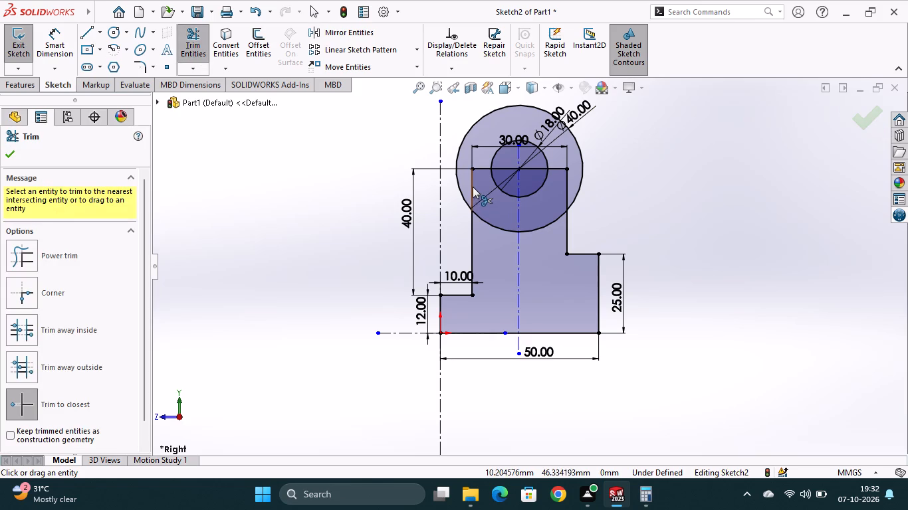
pyautogui.click(473, 187)
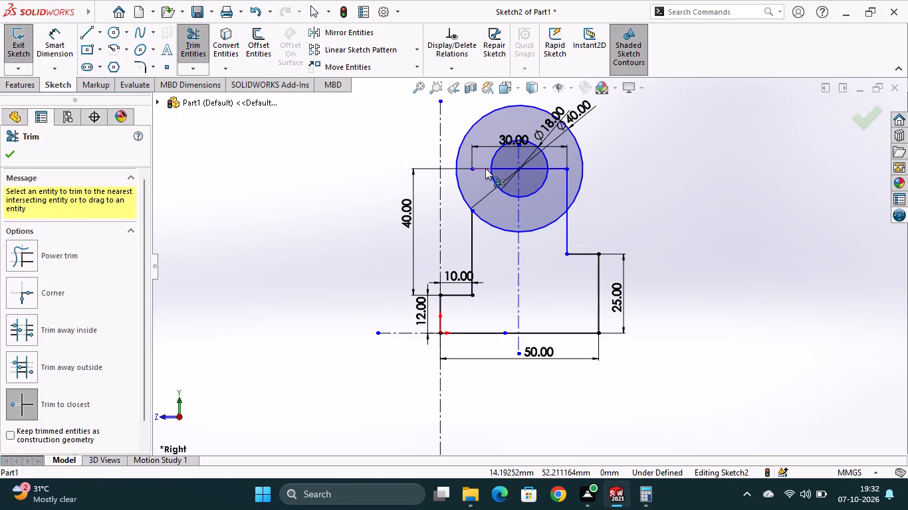
pyautogui.click(485, 168)
pyautogui.click(477, 253)
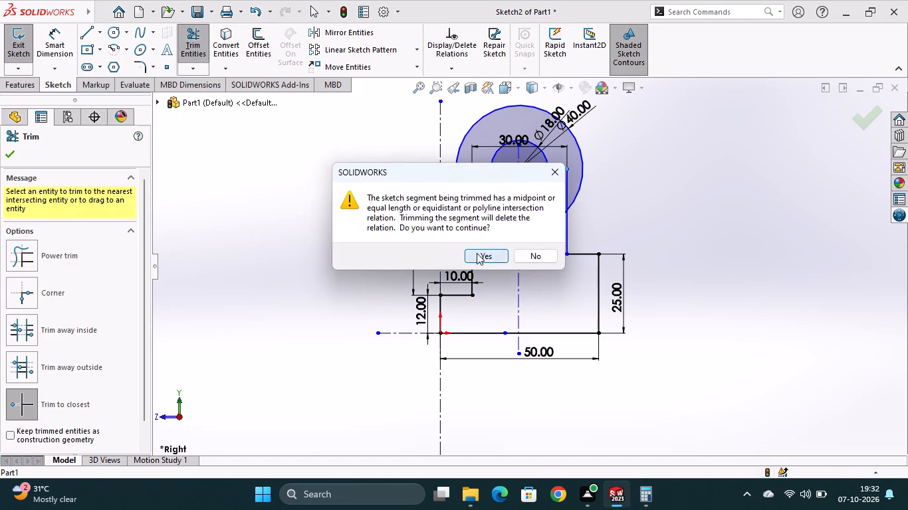
pyautogui.click(488, 248)
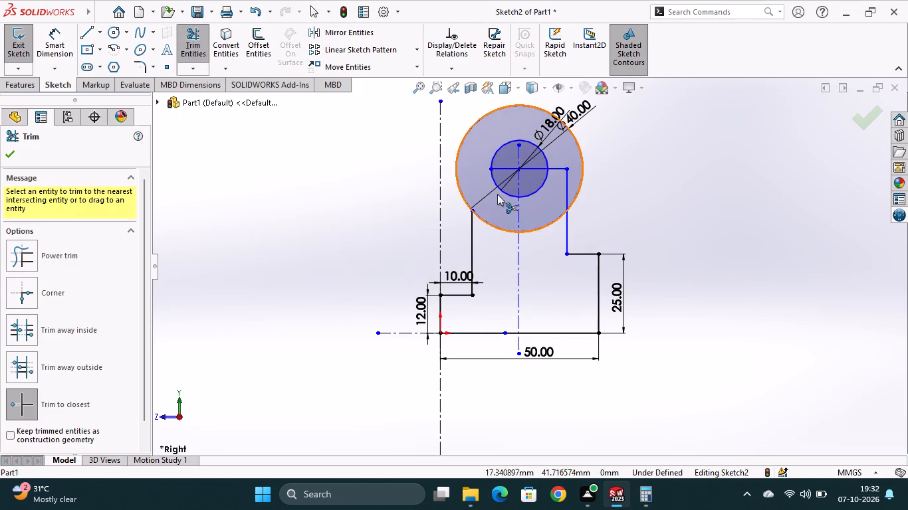
pyautogui.click(505, 169)
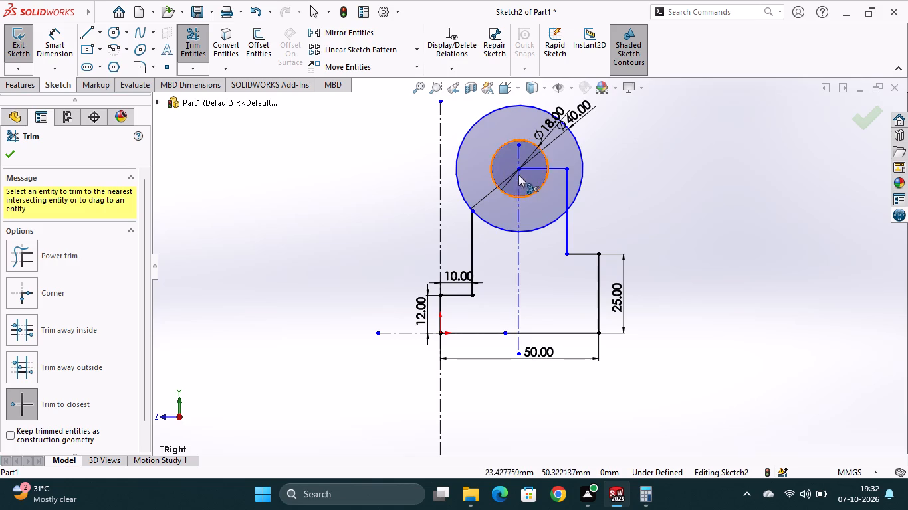
pyautogui.click(535, 169)
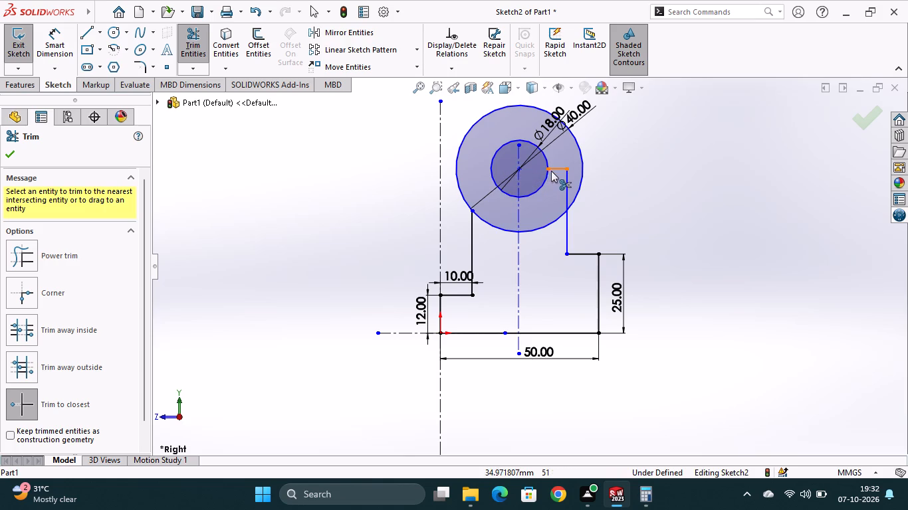
pyautogui.click(552, 169)
pyautogui.click(566, 187)
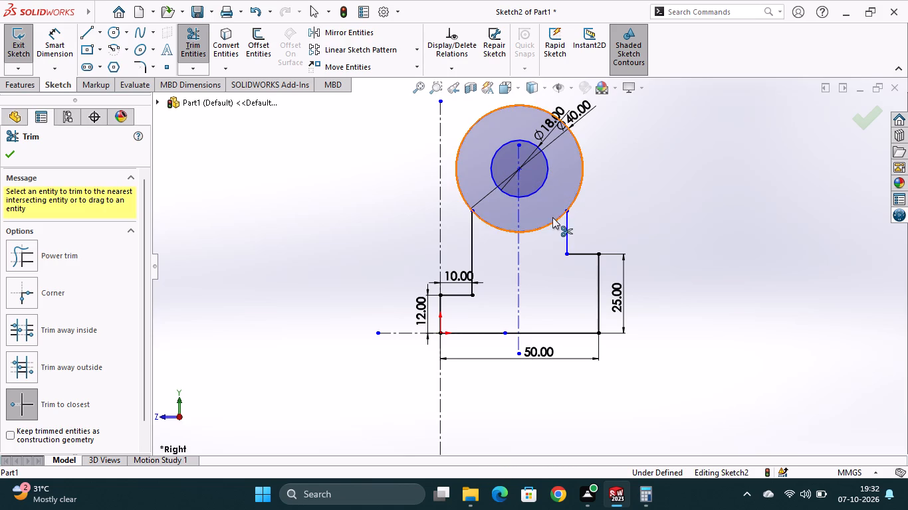
pyautogui.click(549, 224)
pyautogui.click(504, 228)
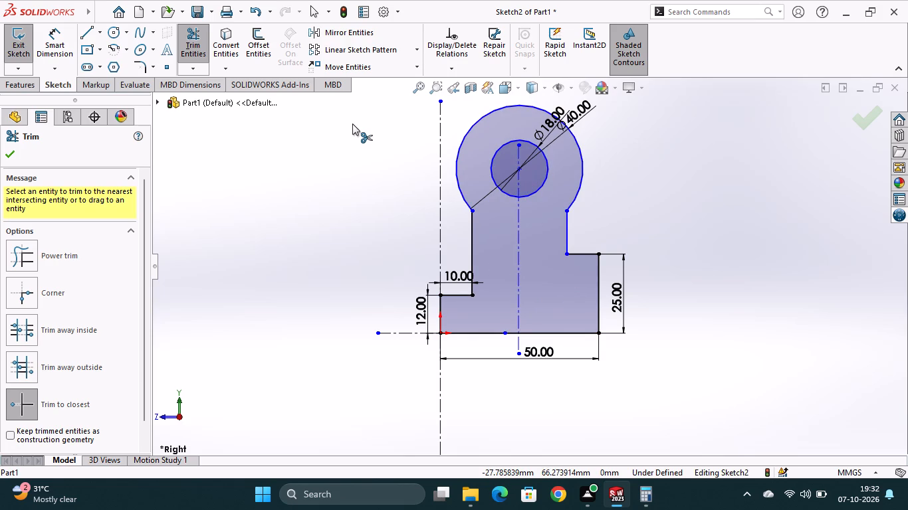
# Extrude the lug profile as a boss using the Mid Plane end condition with a depth of 60 mm.
pyautogui.click(28, 86)
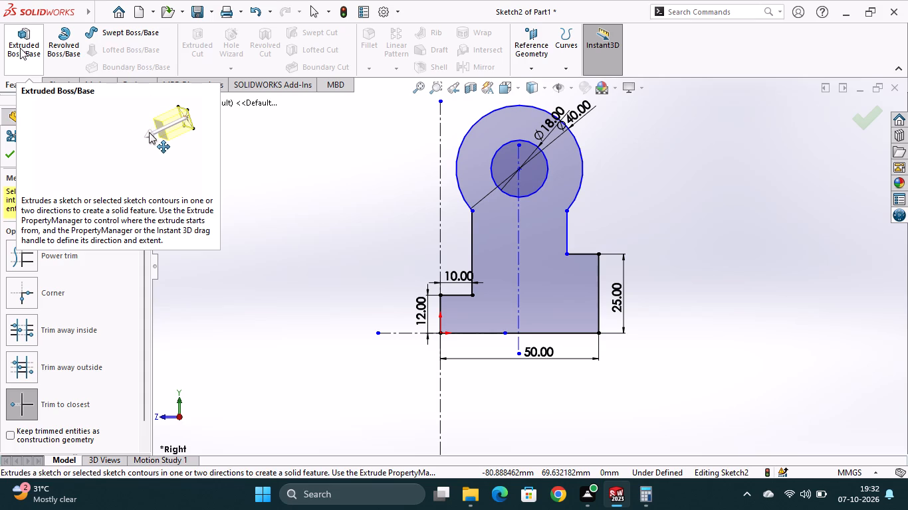
pyautogui.click(20, 48)
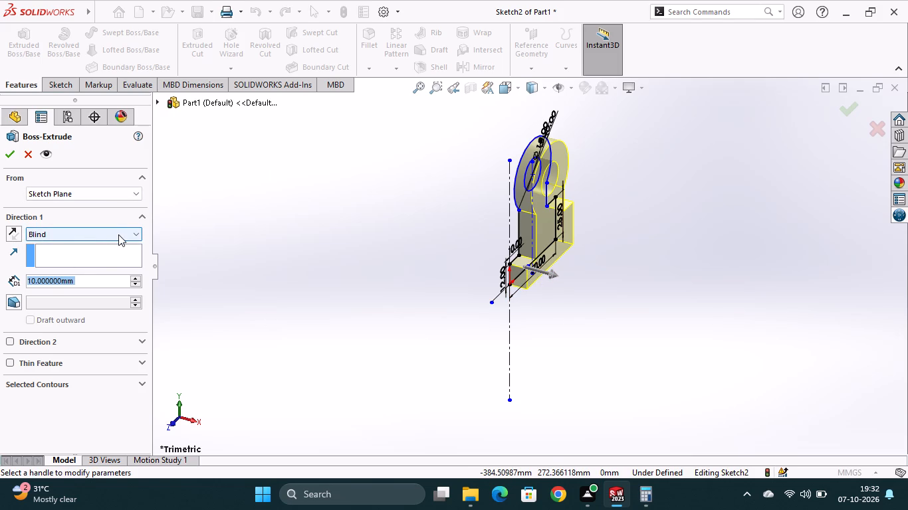
pyautogui.click(101, 239)
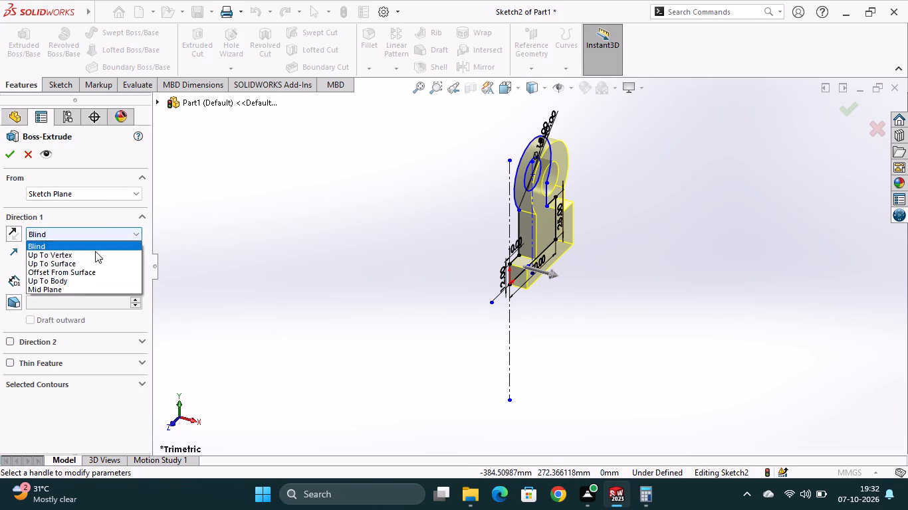
pyautogui.click(84, 292)
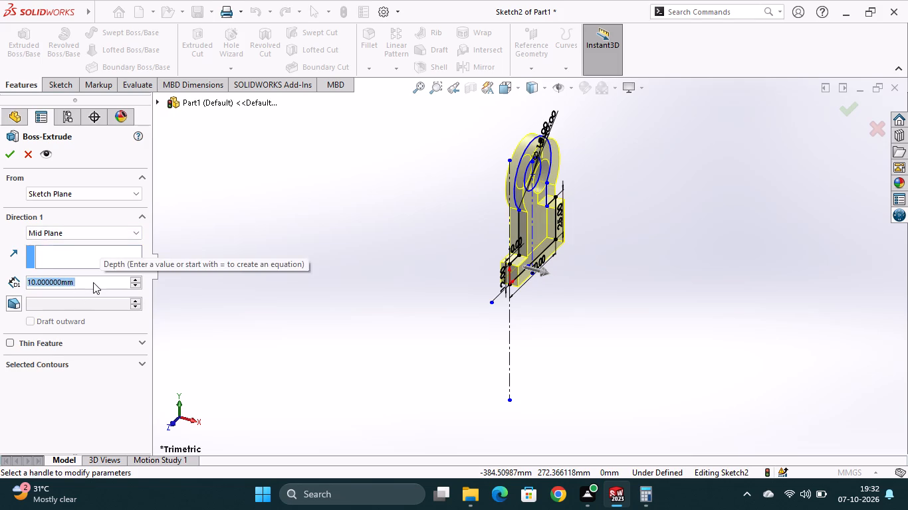
pyautogui.press('6')
pyautogui.press('0')
pyautogui.press('Return')
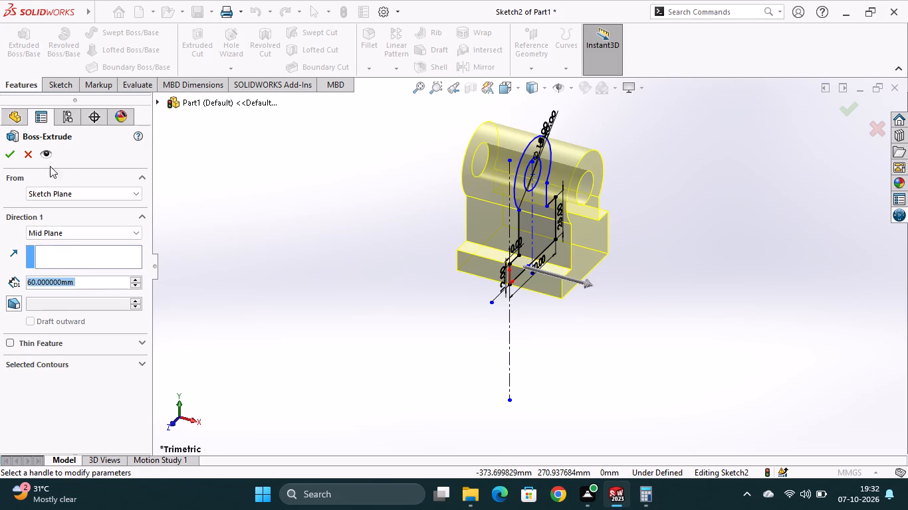
pyautogui.click(7, 156)
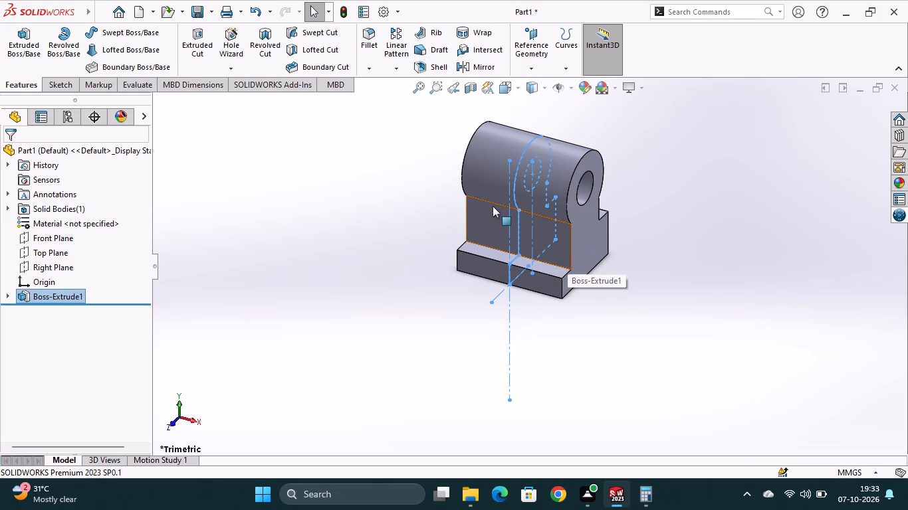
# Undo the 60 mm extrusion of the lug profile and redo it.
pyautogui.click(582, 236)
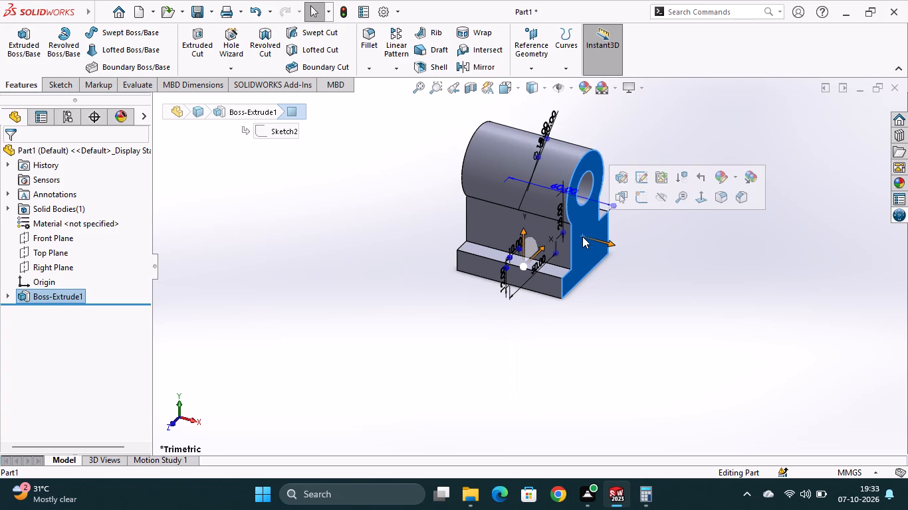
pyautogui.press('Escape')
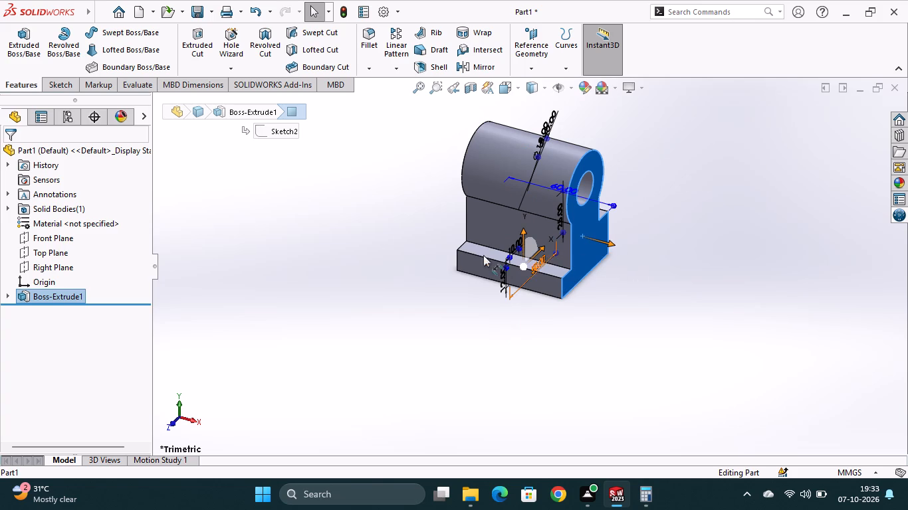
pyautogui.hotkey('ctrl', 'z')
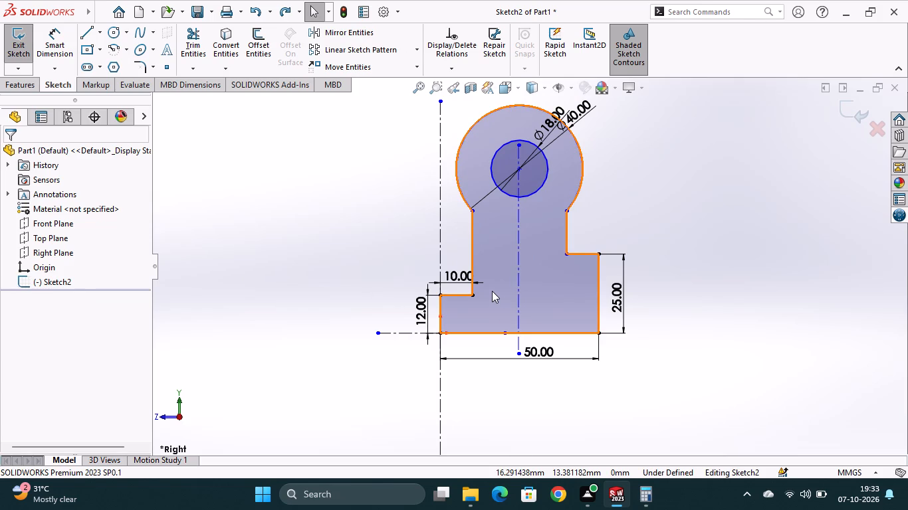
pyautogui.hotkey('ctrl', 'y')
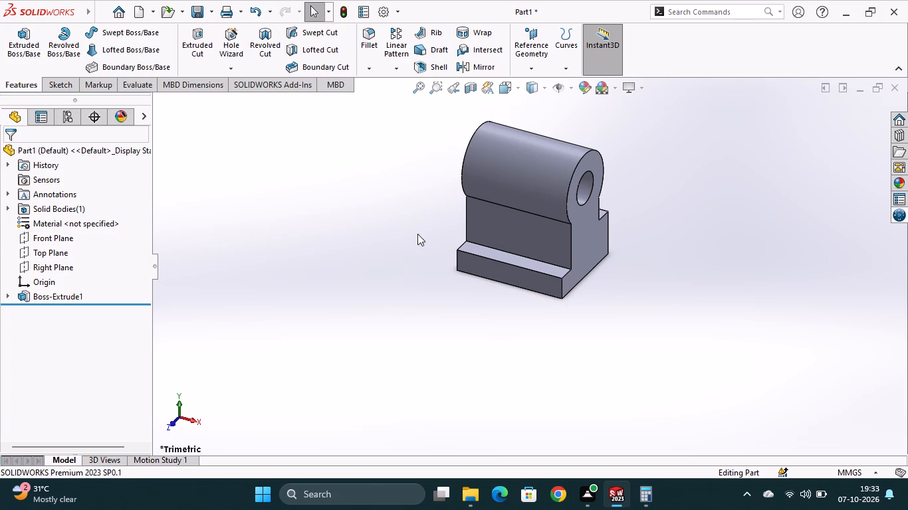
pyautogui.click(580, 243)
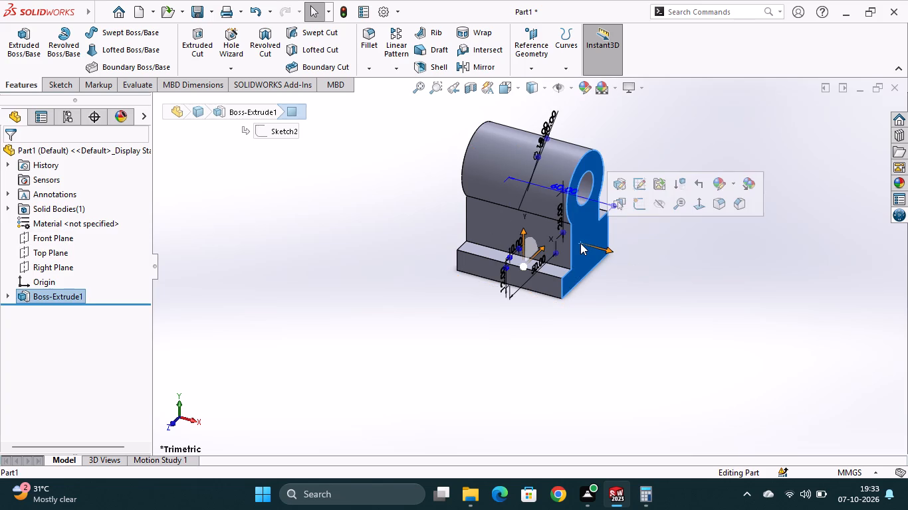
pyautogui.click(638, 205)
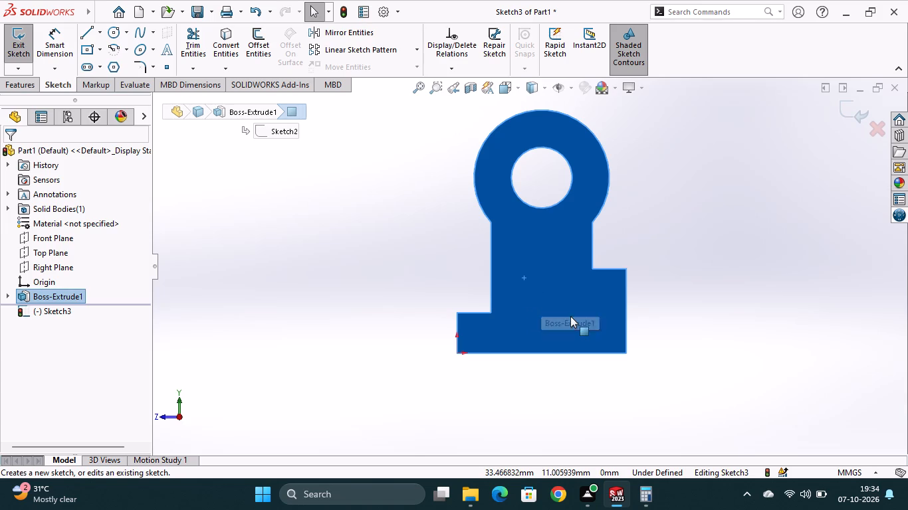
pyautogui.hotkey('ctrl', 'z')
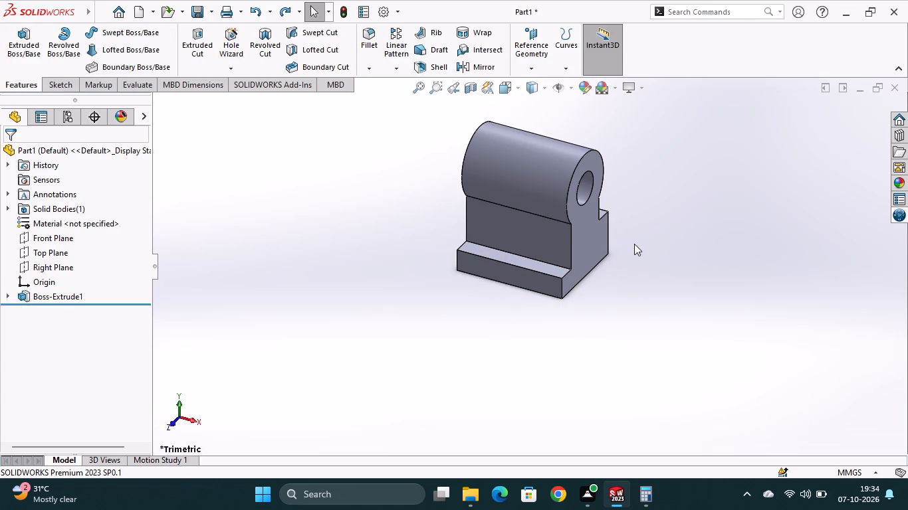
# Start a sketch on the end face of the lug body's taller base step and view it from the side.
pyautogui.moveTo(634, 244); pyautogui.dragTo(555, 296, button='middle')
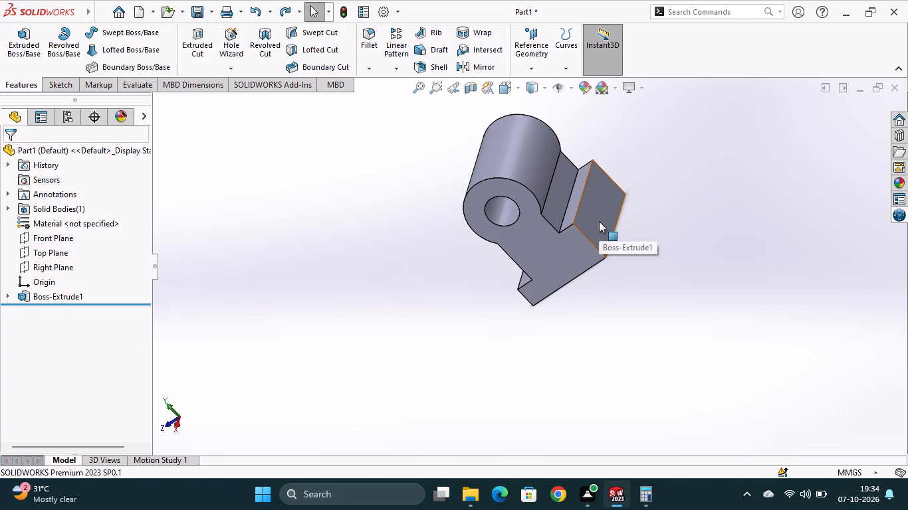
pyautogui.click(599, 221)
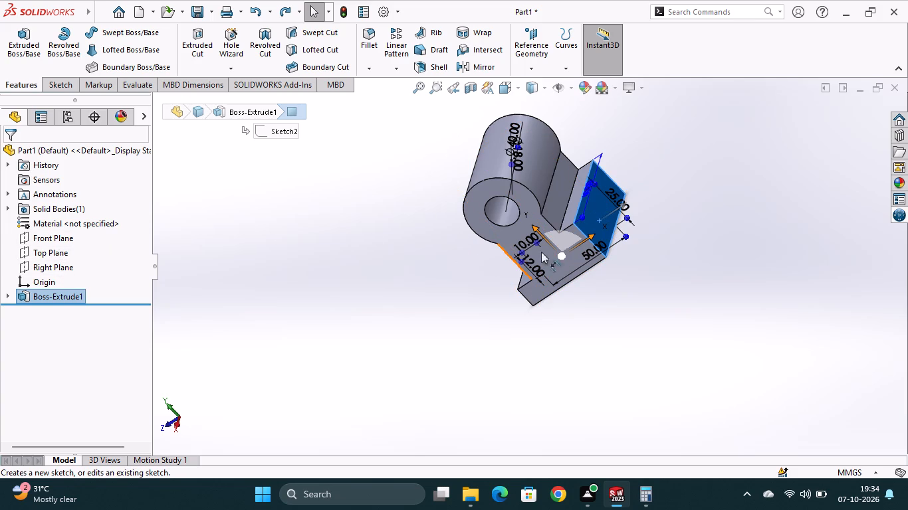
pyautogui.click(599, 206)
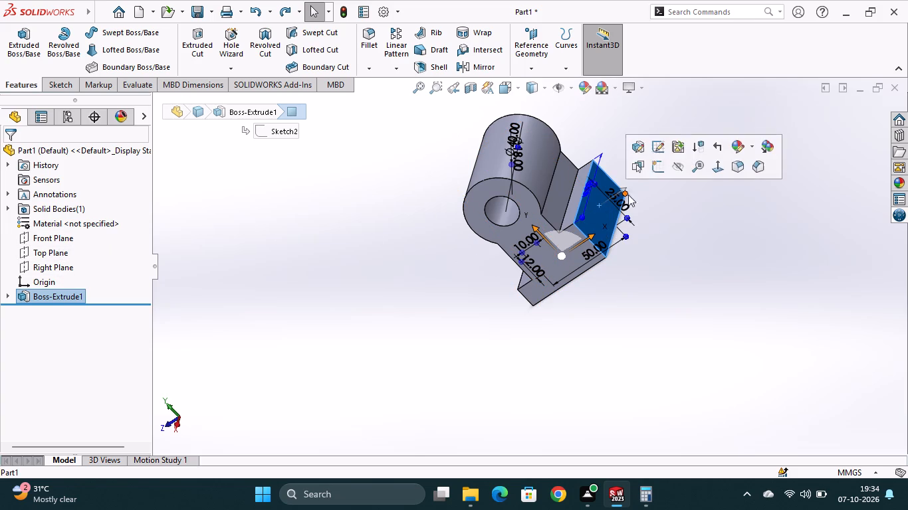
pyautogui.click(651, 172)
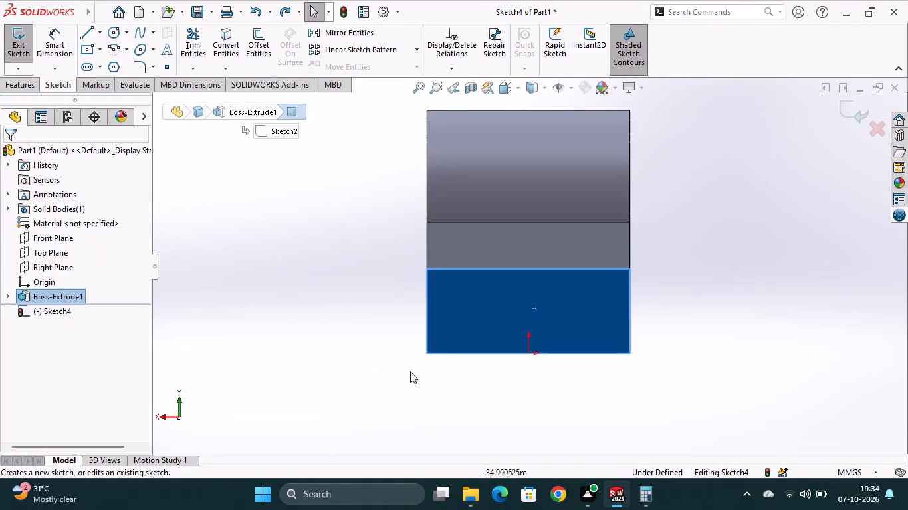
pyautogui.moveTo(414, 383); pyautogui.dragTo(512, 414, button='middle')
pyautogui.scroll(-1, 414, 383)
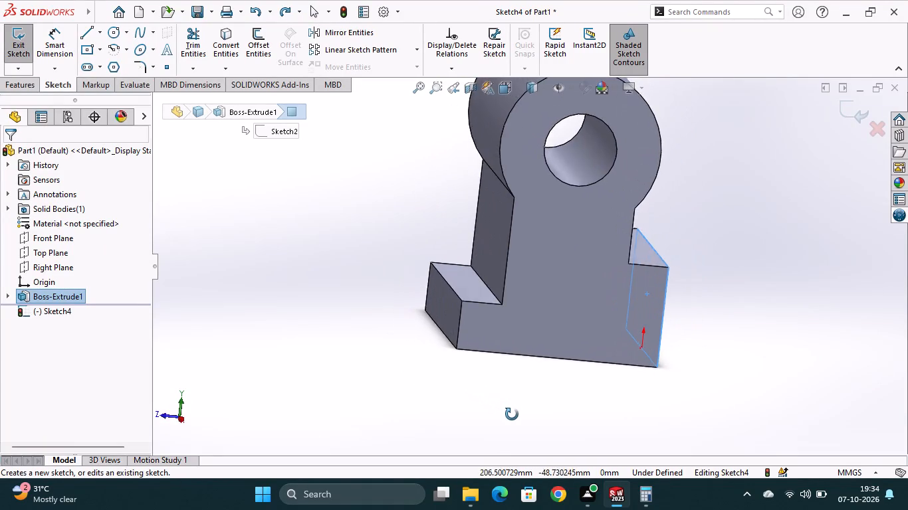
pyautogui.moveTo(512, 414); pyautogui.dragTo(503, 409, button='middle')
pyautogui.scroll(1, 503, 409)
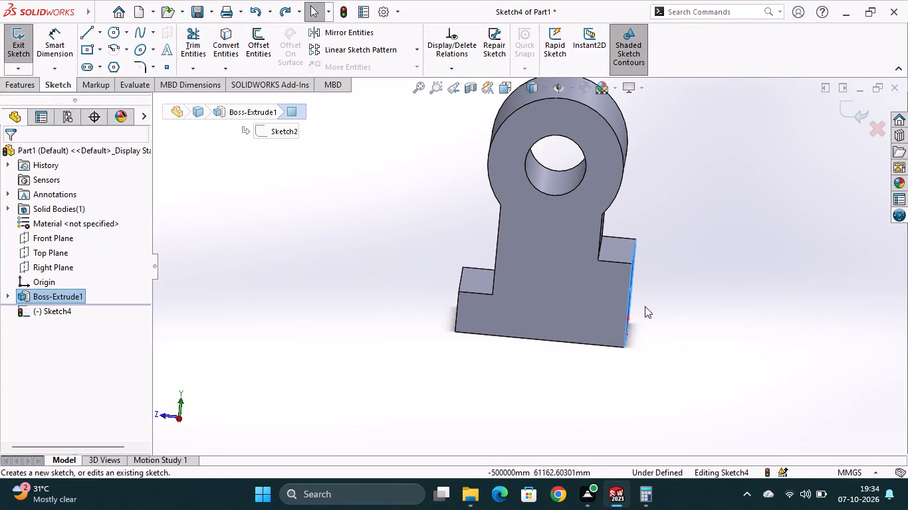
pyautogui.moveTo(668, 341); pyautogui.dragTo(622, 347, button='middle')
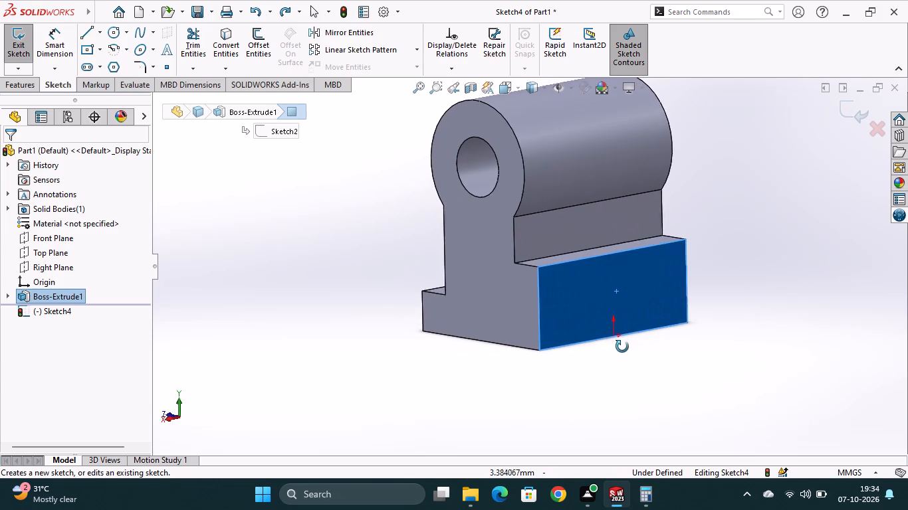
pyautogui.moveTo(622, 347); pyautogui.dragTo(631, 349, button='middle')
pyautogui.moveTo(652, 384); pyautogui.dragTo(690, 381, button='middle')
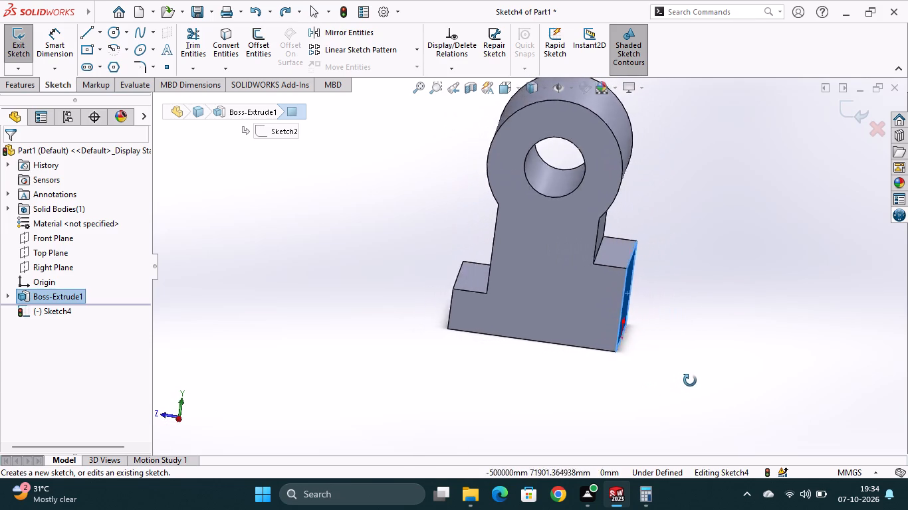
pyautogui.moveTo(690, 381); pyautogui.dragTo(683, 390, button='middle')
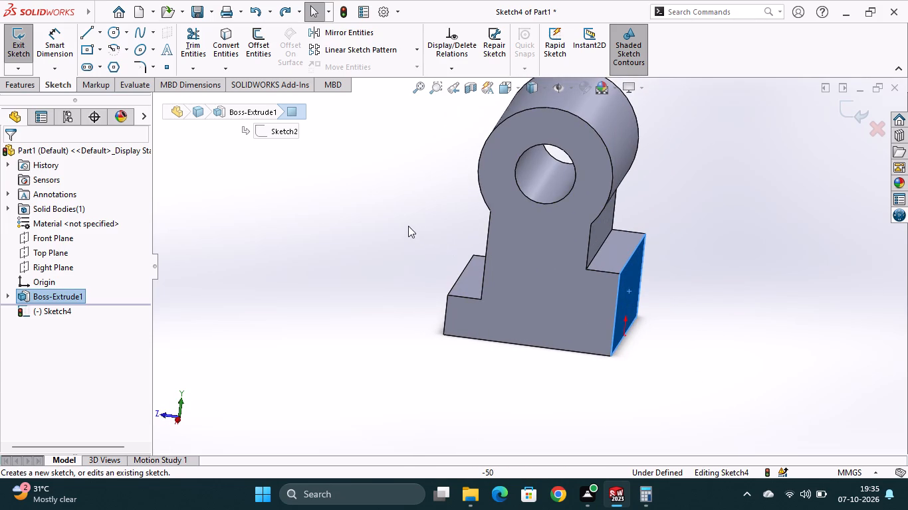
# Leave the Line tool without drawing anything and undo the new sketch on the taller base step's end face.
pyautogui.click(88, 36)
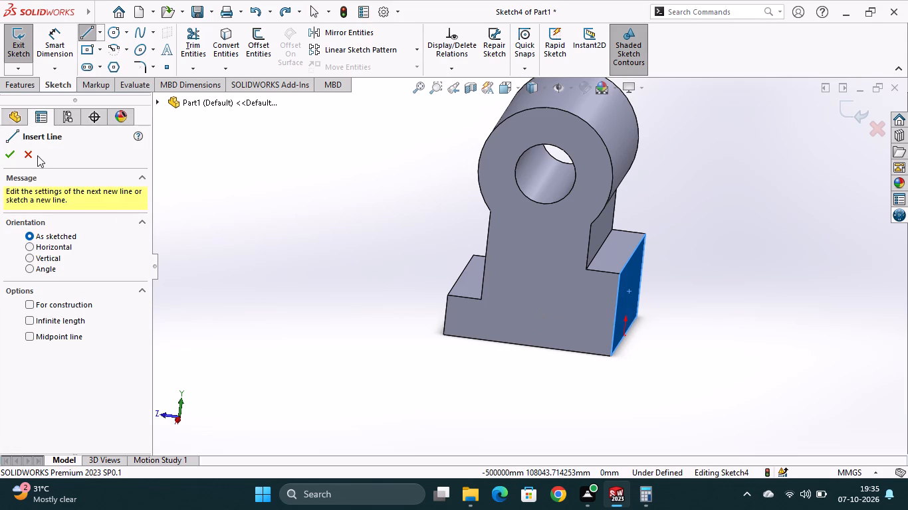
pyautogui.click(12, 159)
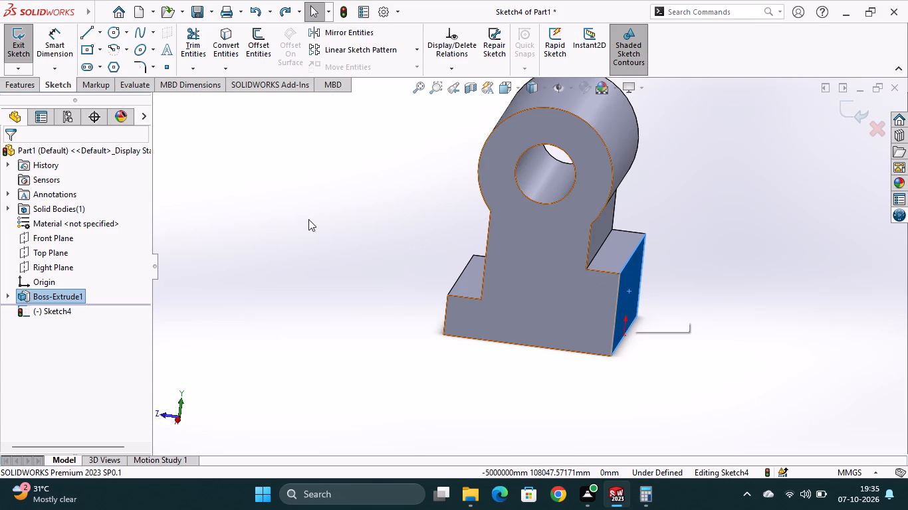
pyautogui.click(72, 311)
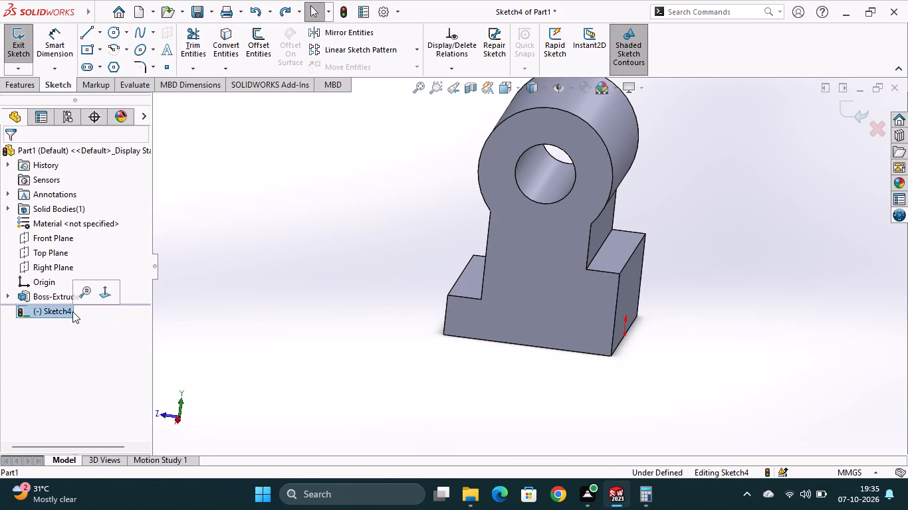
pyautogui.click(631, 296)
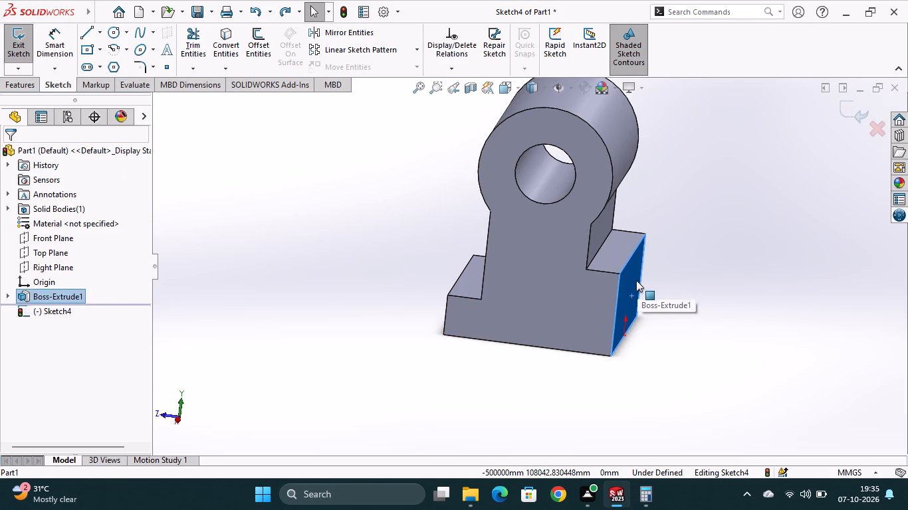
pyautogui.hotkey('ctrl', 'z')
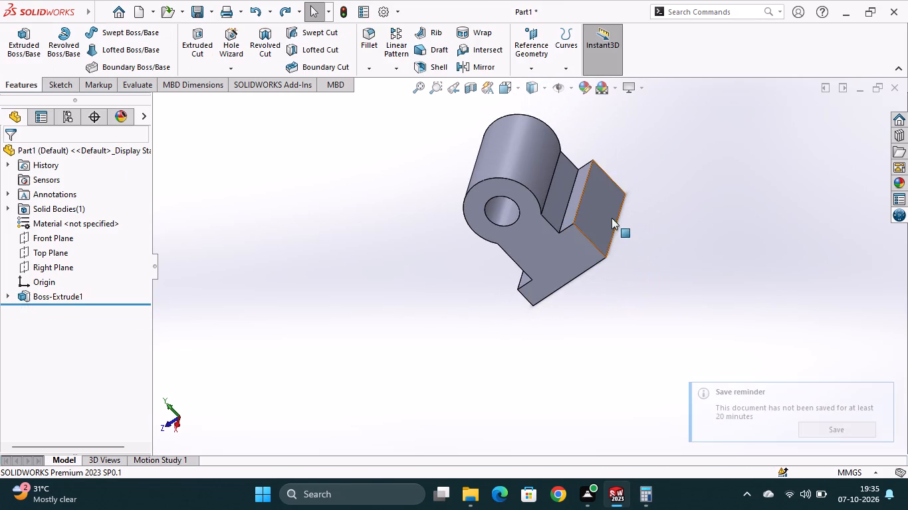
# Start a new sketch on the end face of the lug body's taller base step.
pyautogui.click(606, 217)
pyautogui.click(663, 181)
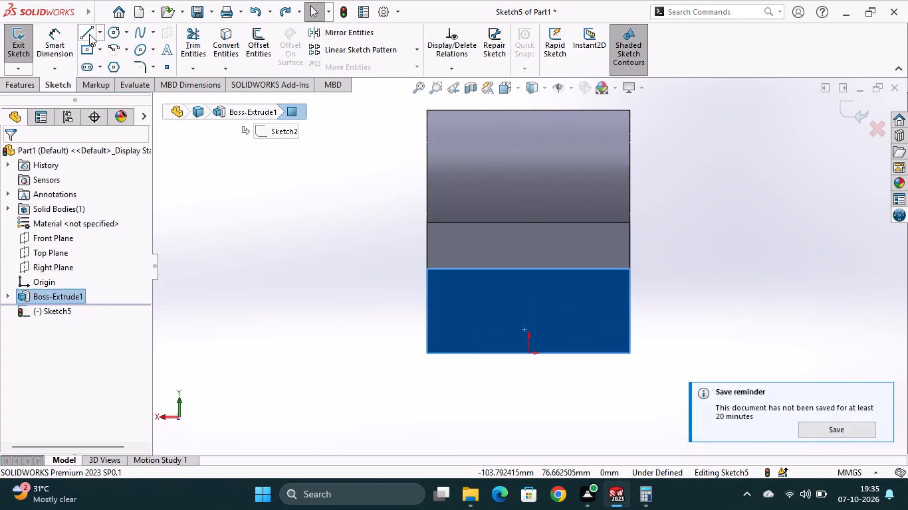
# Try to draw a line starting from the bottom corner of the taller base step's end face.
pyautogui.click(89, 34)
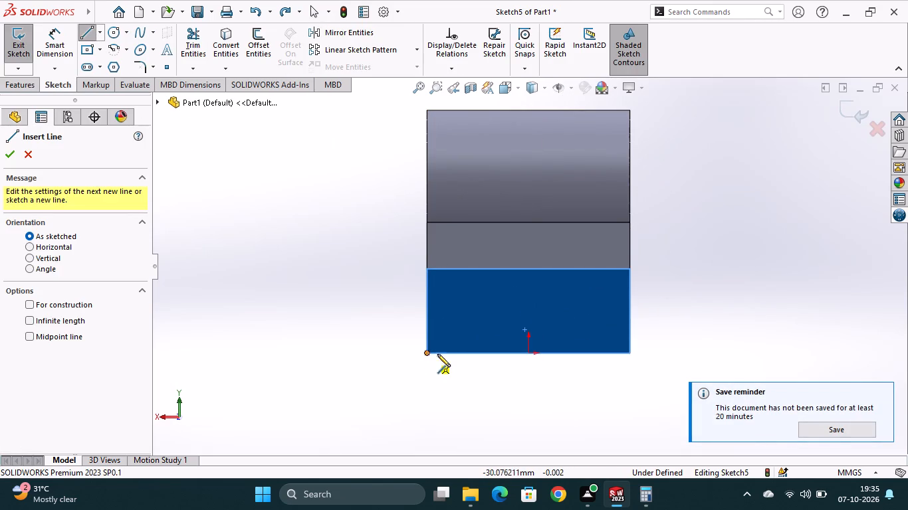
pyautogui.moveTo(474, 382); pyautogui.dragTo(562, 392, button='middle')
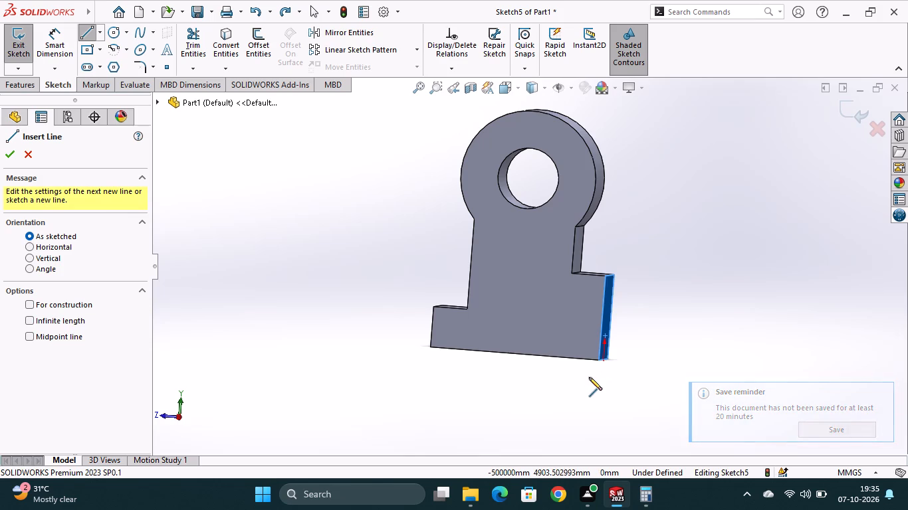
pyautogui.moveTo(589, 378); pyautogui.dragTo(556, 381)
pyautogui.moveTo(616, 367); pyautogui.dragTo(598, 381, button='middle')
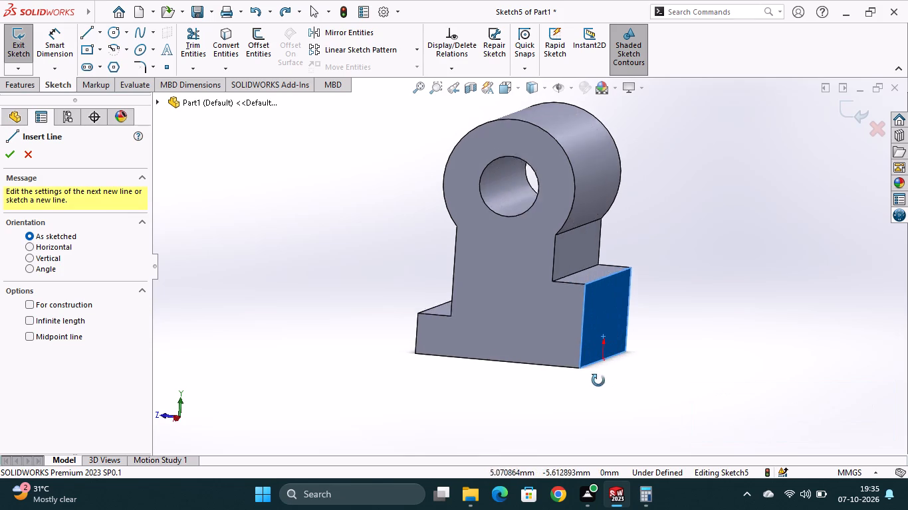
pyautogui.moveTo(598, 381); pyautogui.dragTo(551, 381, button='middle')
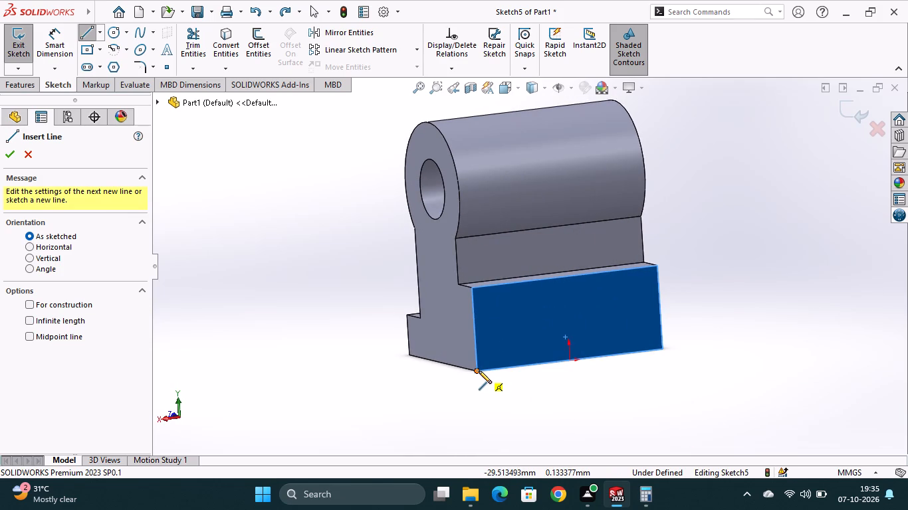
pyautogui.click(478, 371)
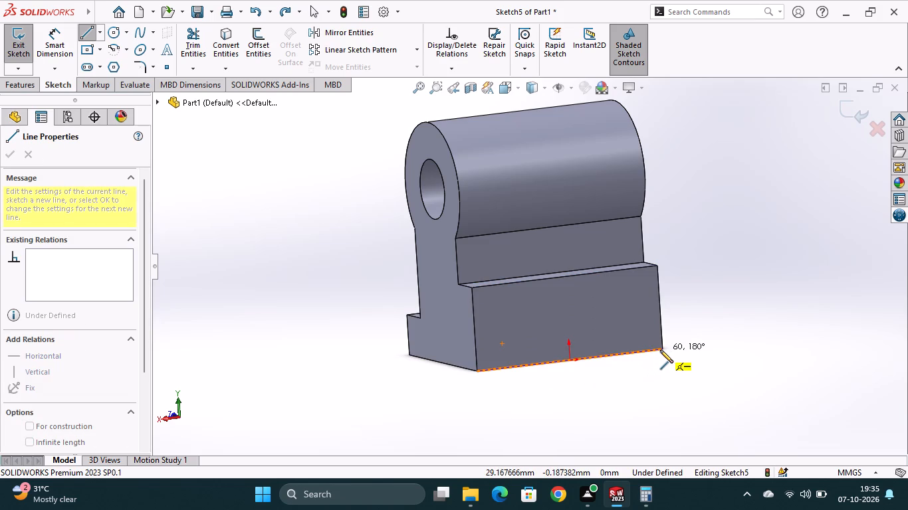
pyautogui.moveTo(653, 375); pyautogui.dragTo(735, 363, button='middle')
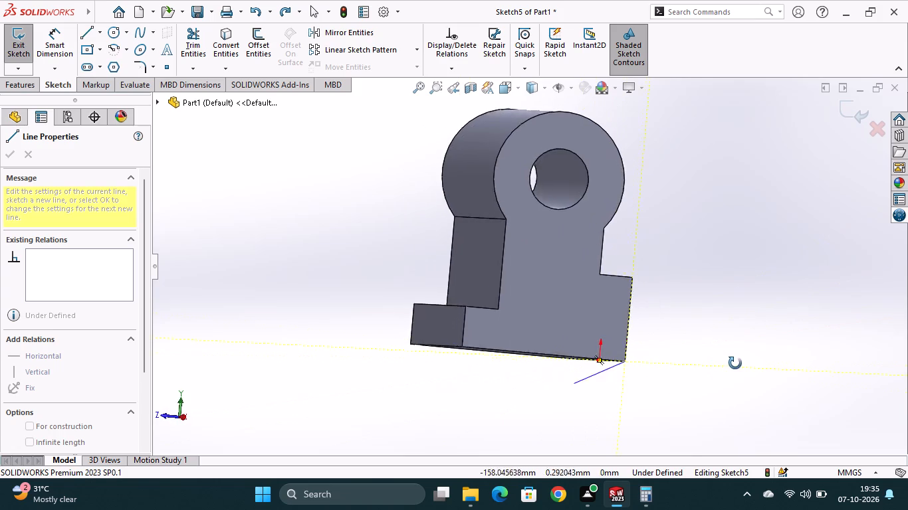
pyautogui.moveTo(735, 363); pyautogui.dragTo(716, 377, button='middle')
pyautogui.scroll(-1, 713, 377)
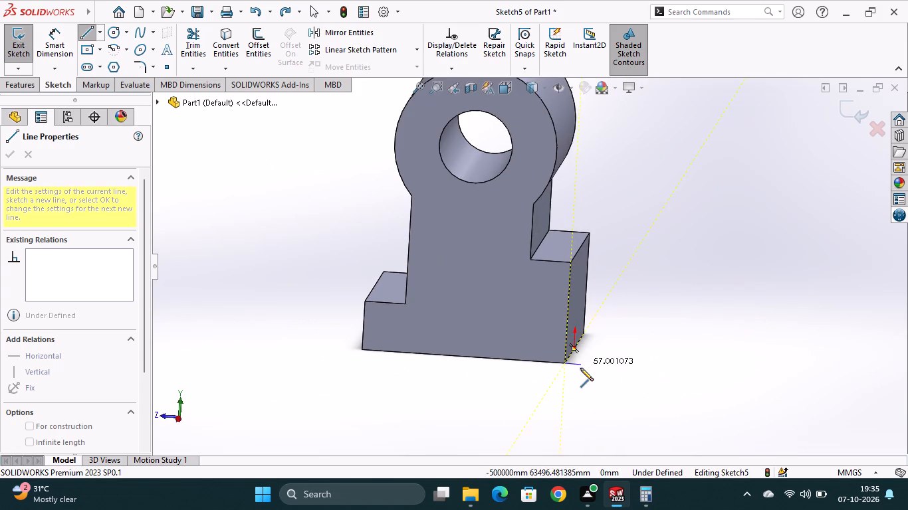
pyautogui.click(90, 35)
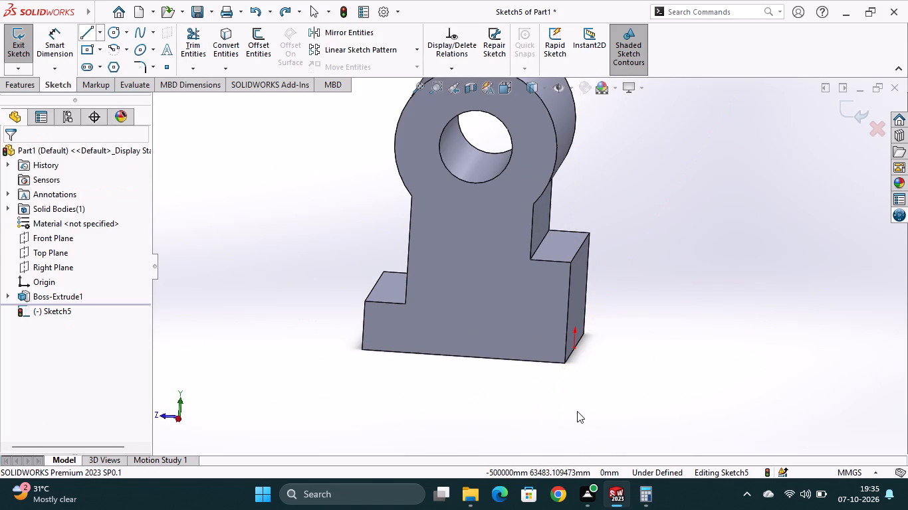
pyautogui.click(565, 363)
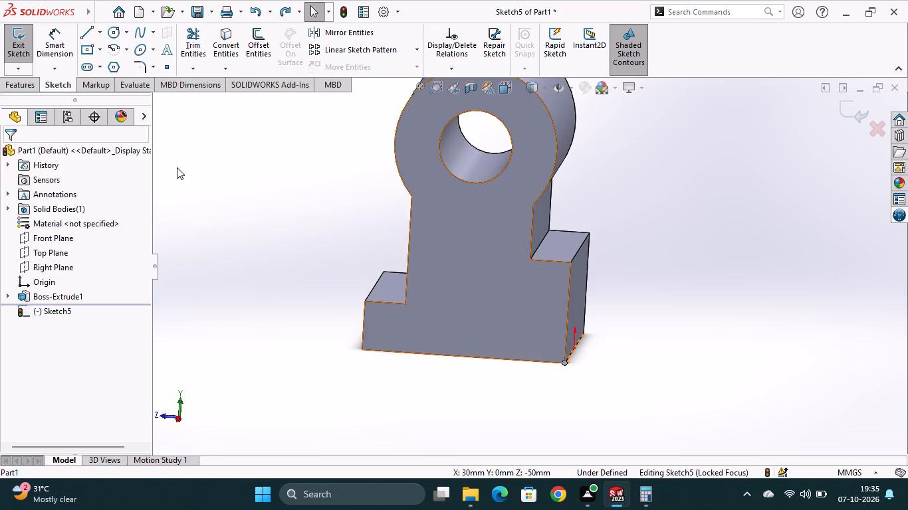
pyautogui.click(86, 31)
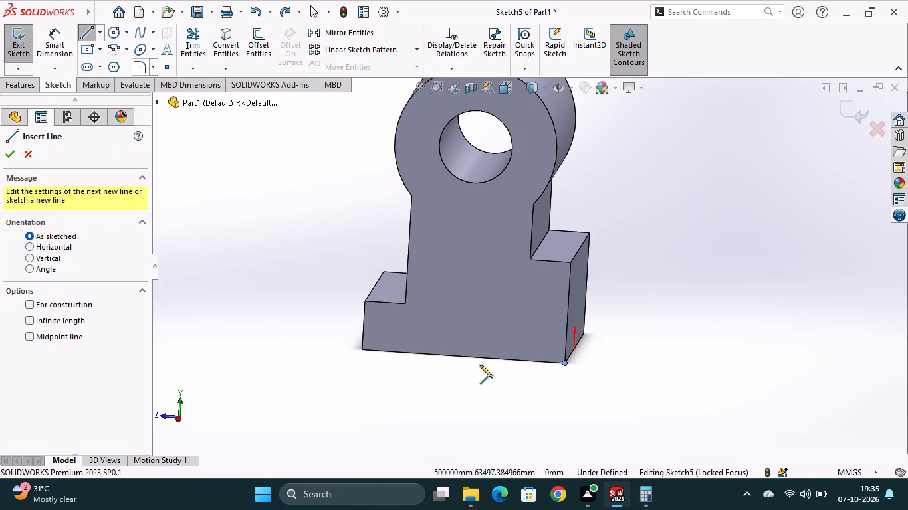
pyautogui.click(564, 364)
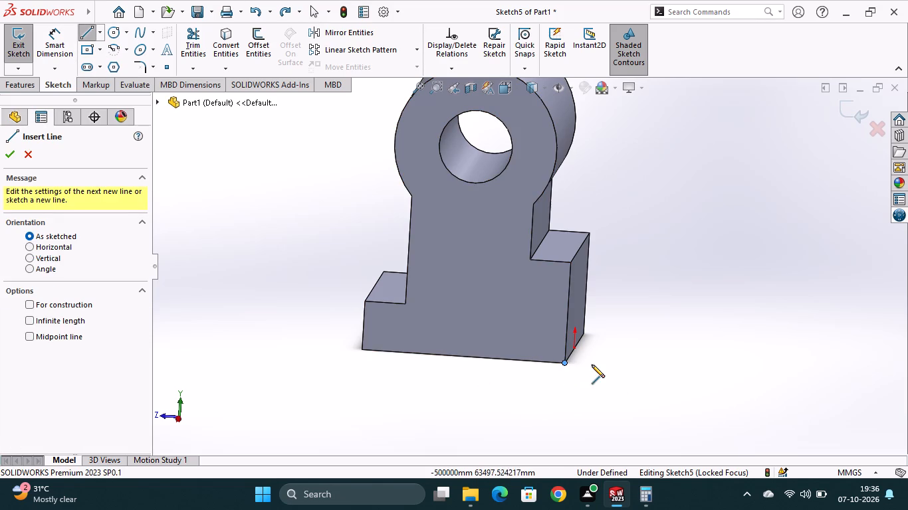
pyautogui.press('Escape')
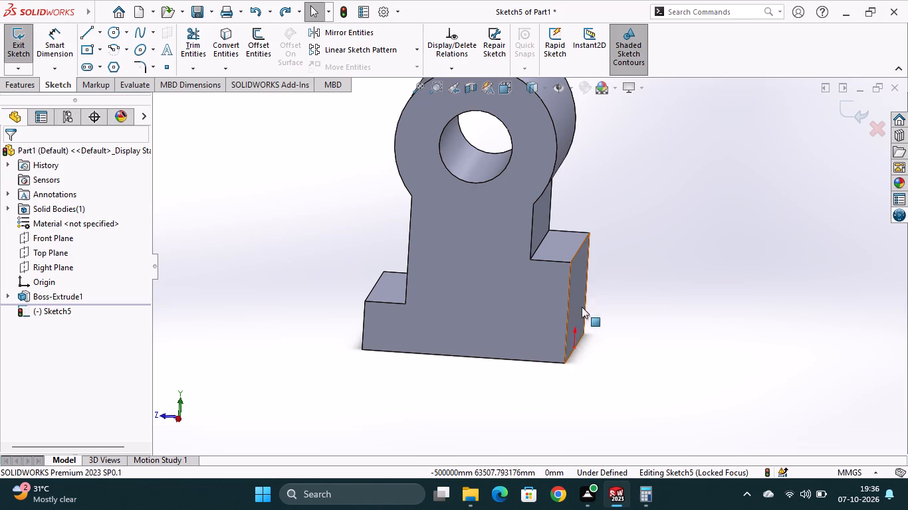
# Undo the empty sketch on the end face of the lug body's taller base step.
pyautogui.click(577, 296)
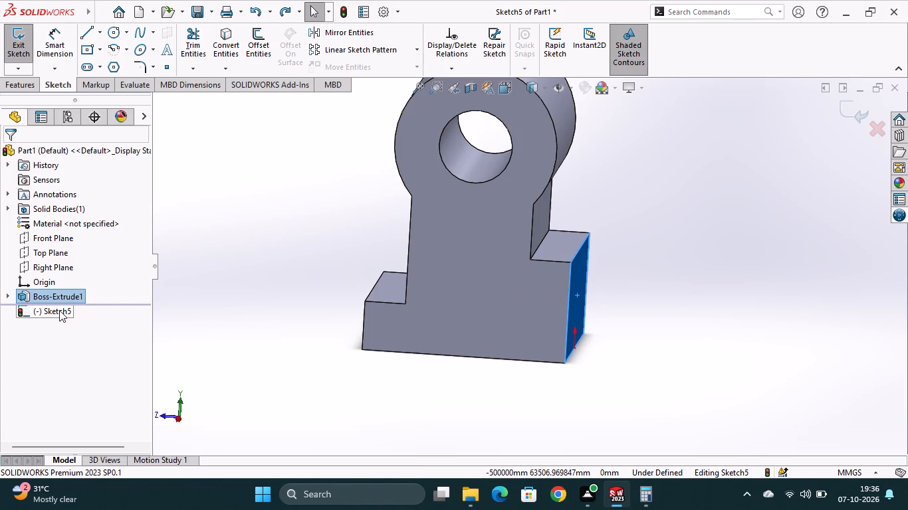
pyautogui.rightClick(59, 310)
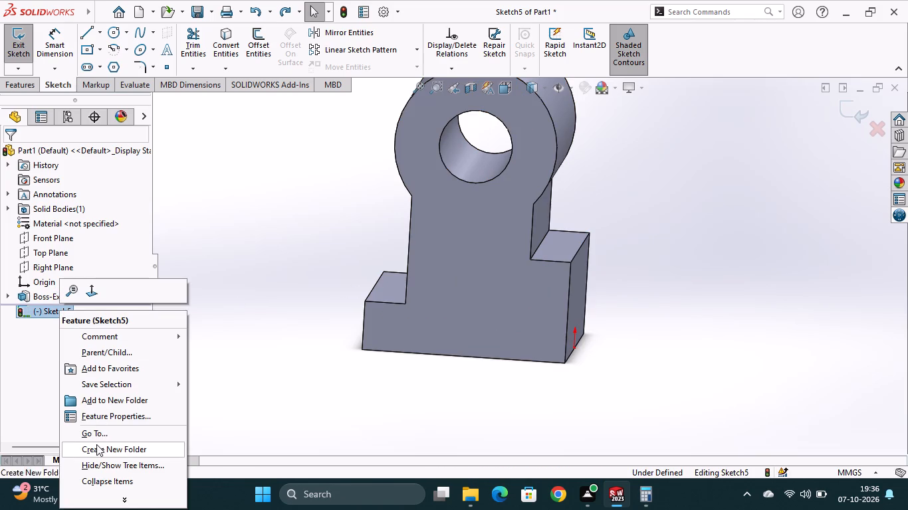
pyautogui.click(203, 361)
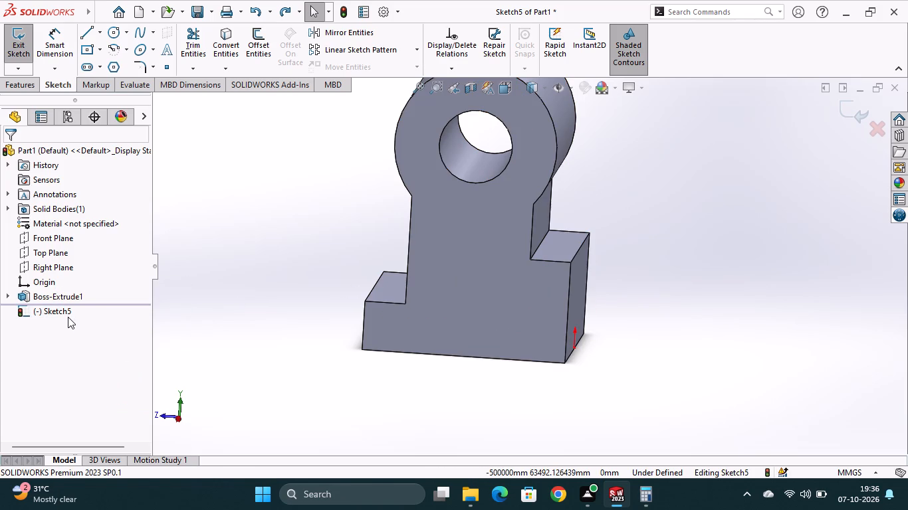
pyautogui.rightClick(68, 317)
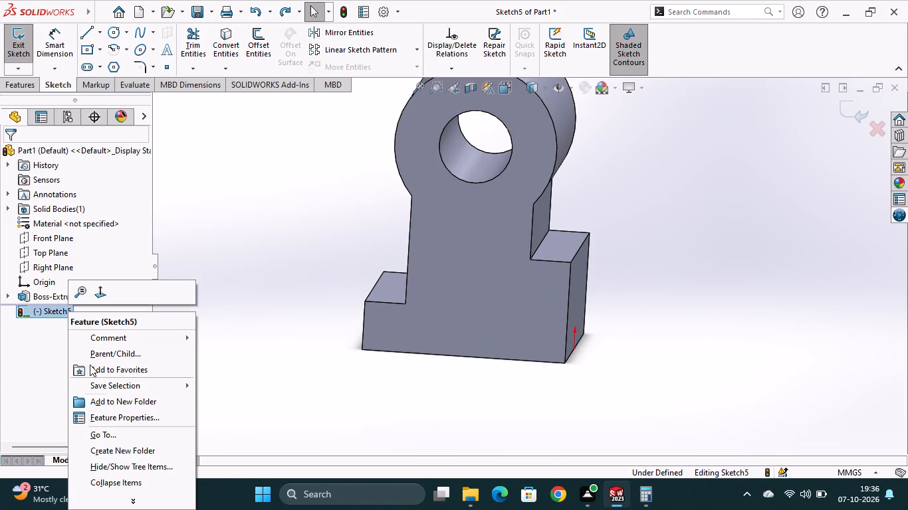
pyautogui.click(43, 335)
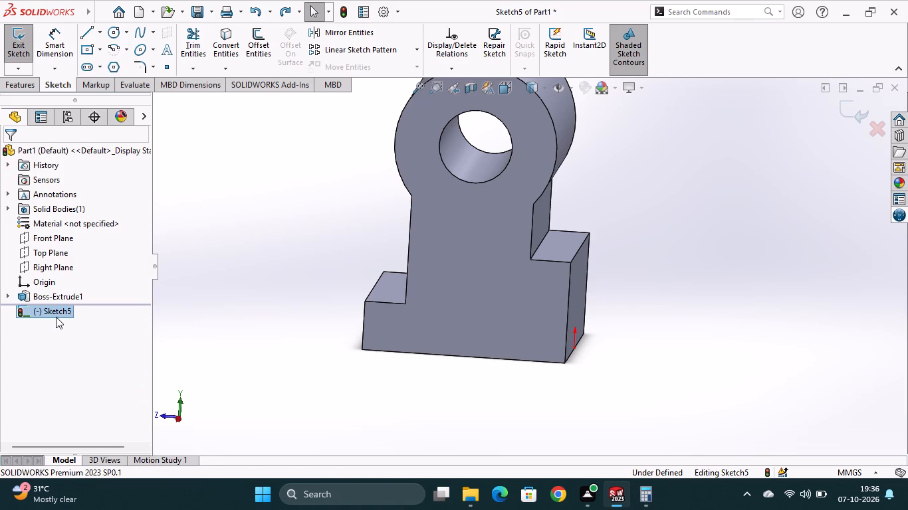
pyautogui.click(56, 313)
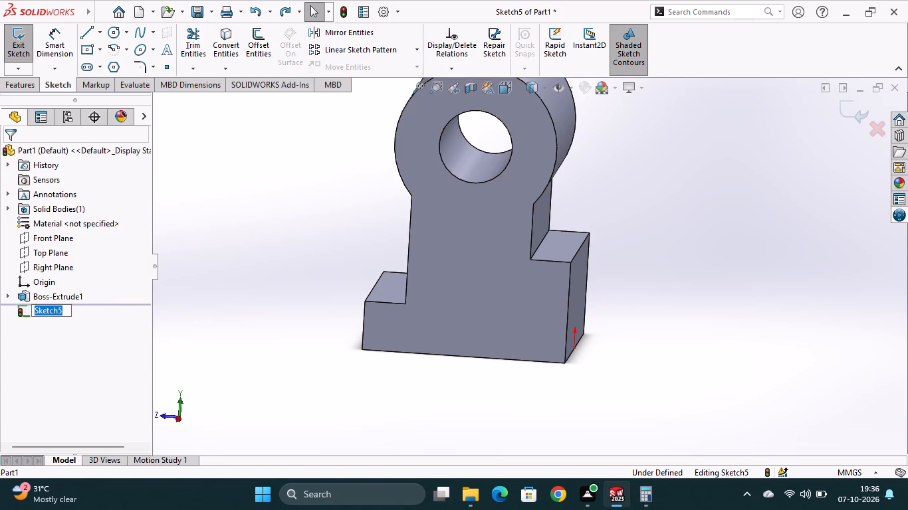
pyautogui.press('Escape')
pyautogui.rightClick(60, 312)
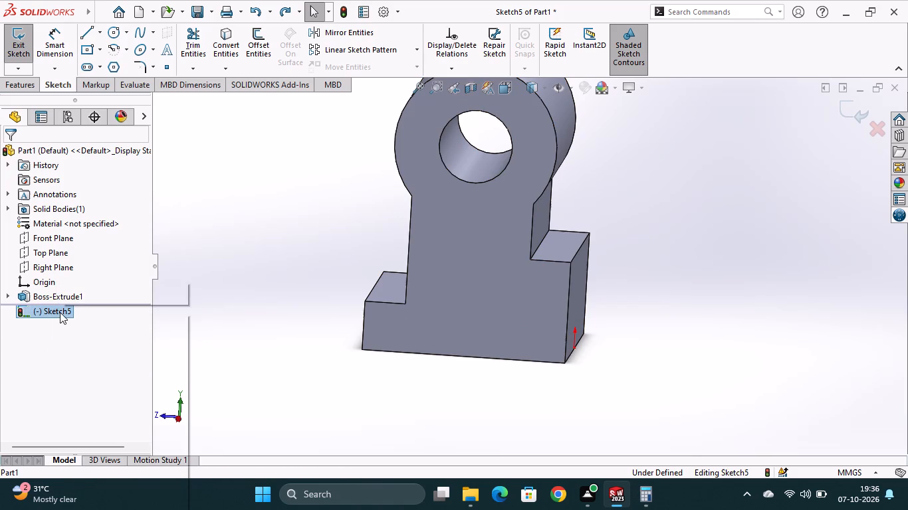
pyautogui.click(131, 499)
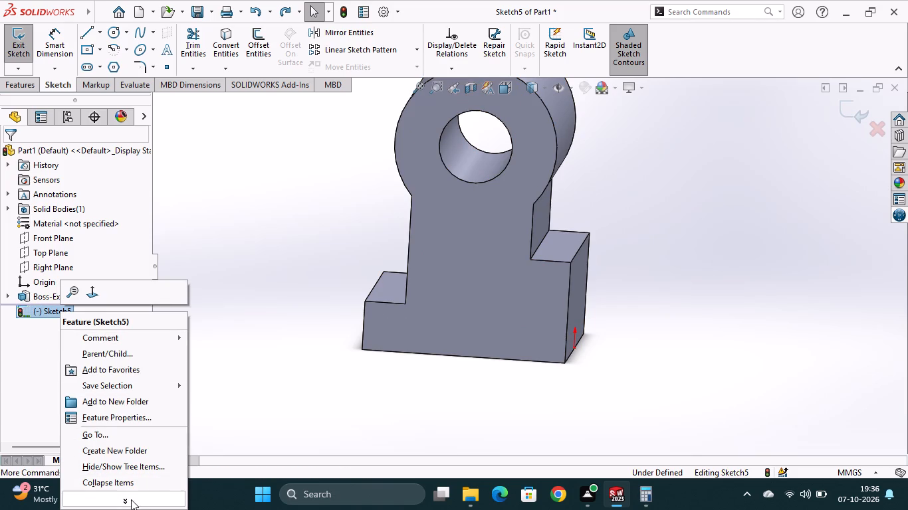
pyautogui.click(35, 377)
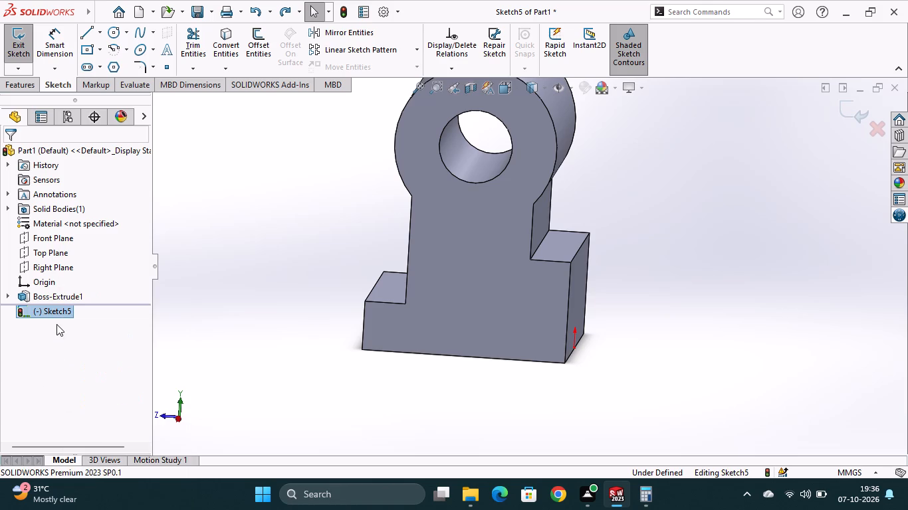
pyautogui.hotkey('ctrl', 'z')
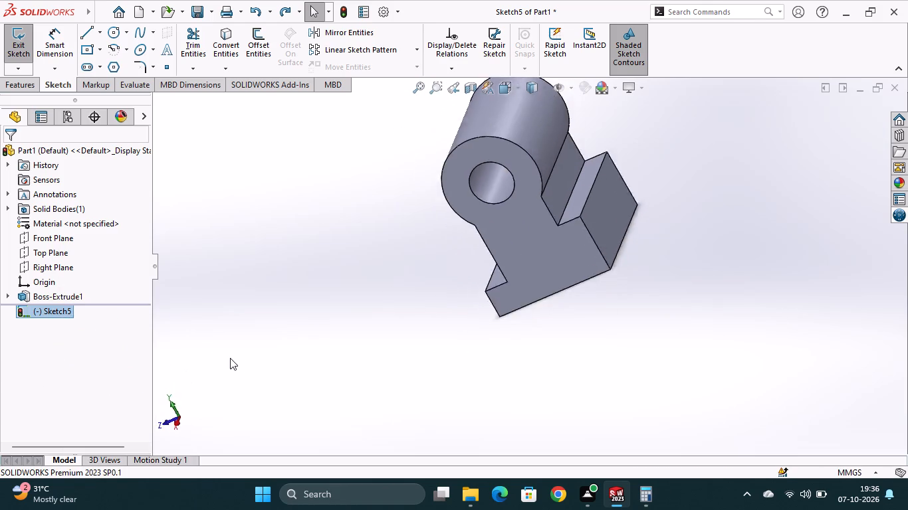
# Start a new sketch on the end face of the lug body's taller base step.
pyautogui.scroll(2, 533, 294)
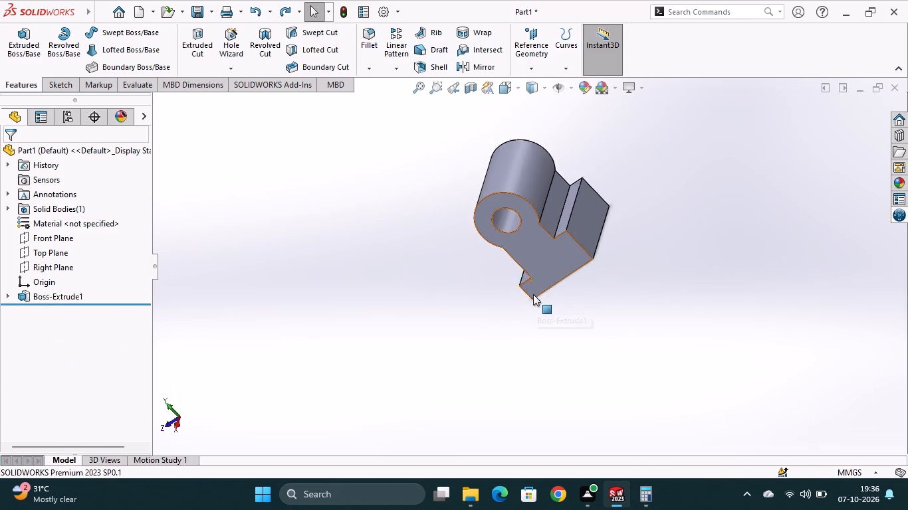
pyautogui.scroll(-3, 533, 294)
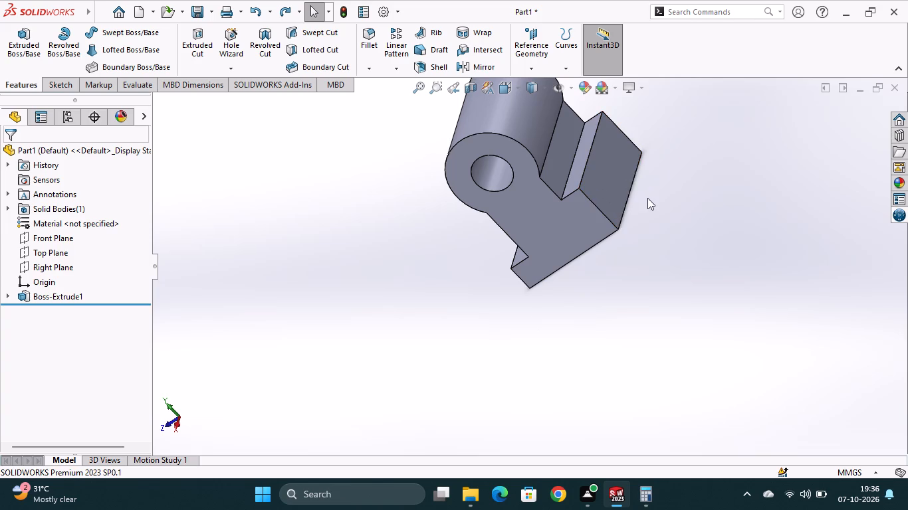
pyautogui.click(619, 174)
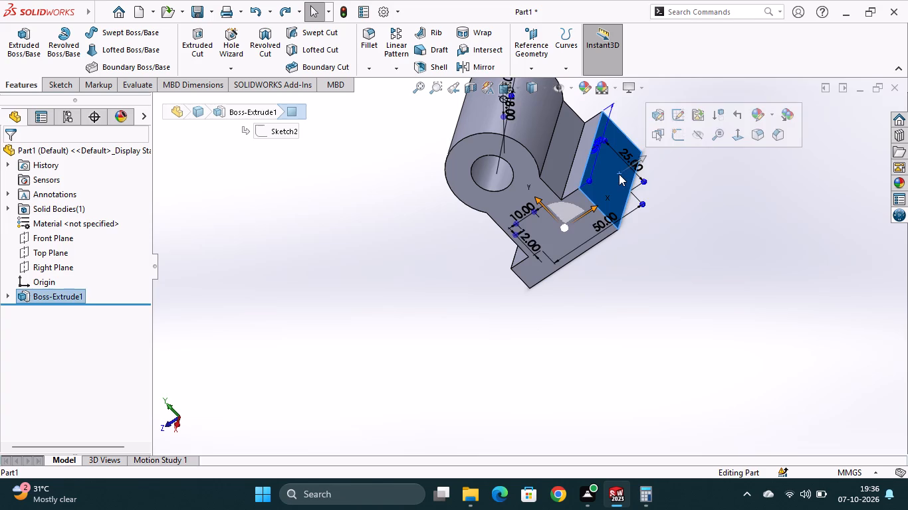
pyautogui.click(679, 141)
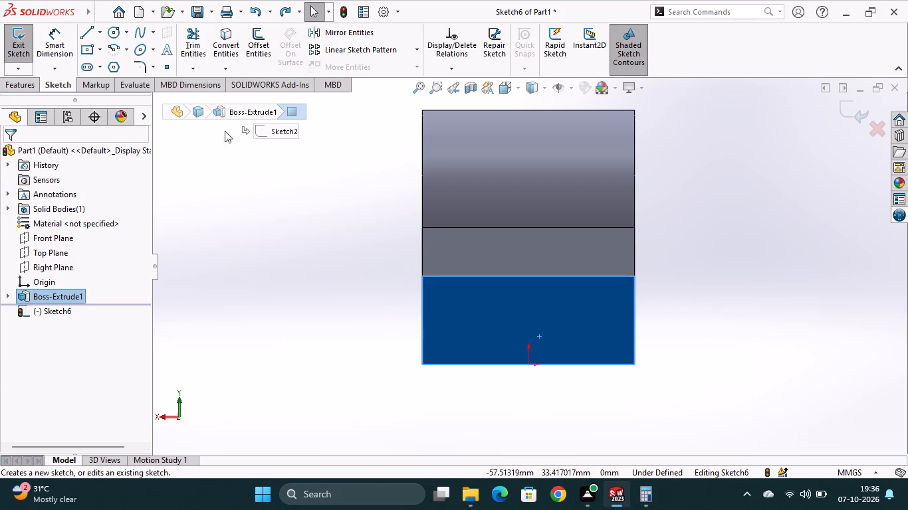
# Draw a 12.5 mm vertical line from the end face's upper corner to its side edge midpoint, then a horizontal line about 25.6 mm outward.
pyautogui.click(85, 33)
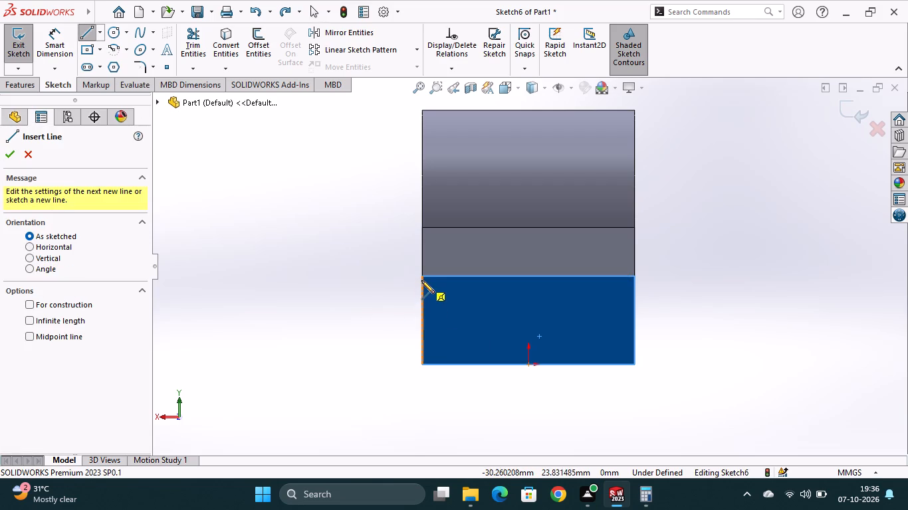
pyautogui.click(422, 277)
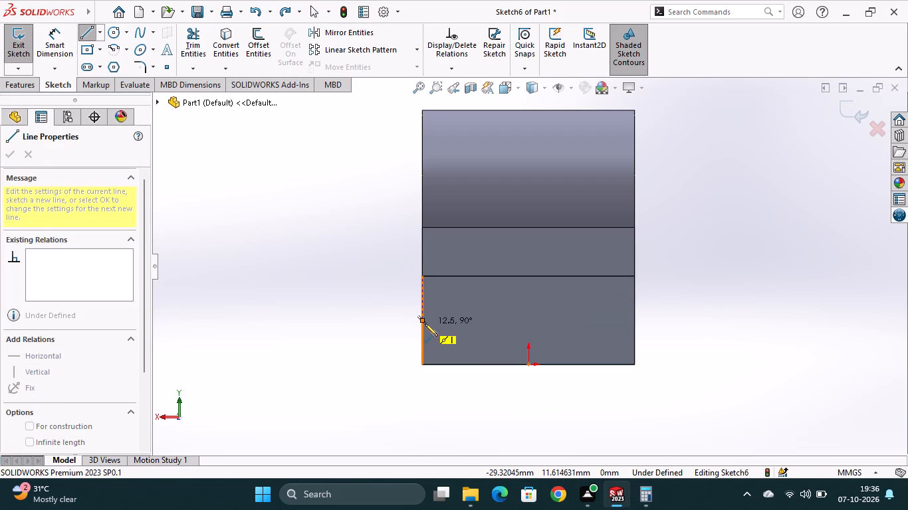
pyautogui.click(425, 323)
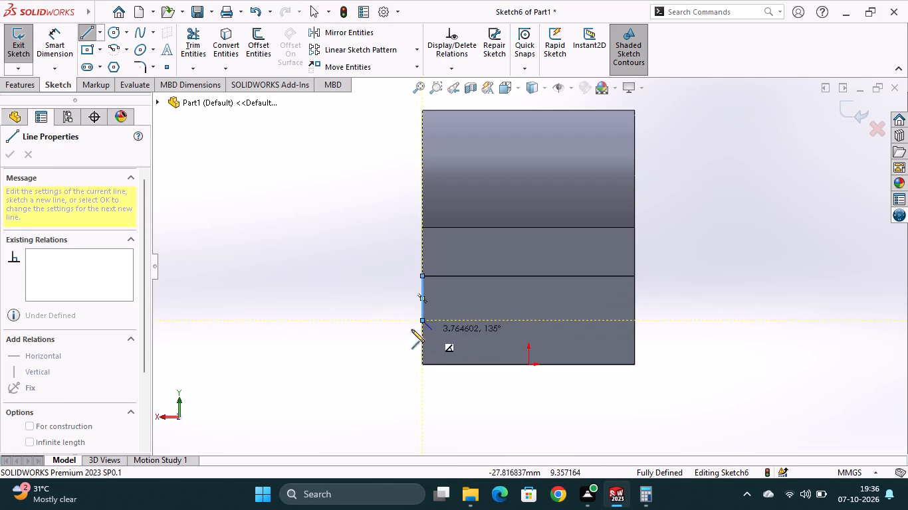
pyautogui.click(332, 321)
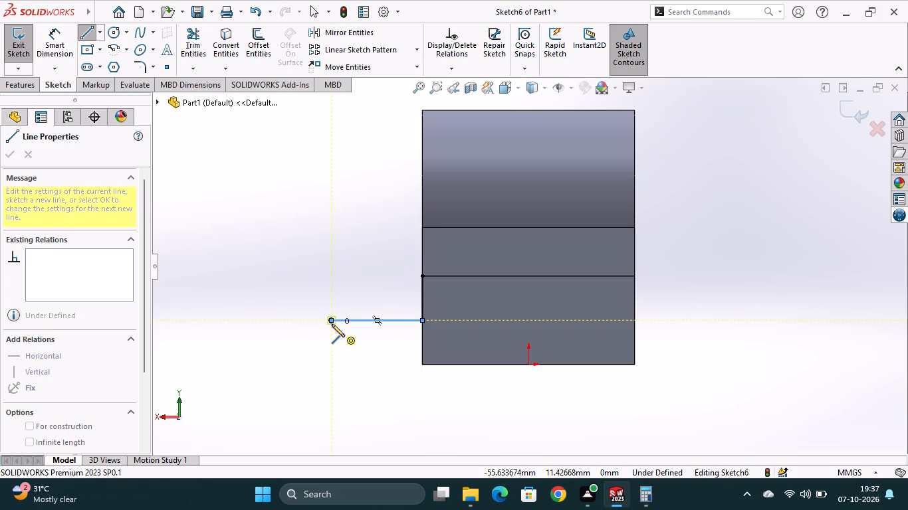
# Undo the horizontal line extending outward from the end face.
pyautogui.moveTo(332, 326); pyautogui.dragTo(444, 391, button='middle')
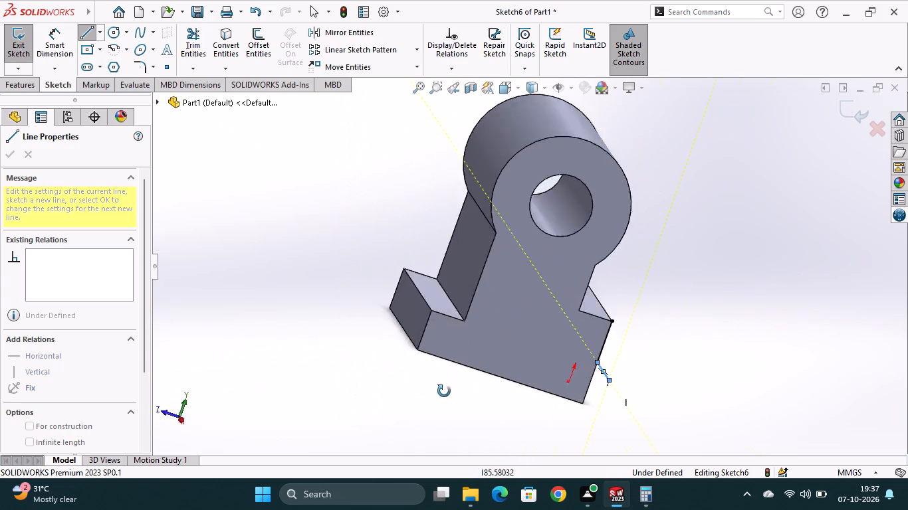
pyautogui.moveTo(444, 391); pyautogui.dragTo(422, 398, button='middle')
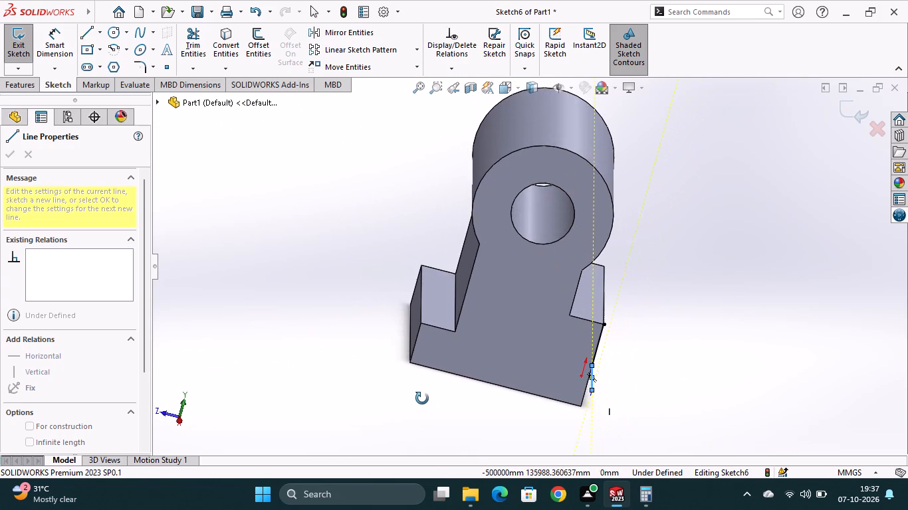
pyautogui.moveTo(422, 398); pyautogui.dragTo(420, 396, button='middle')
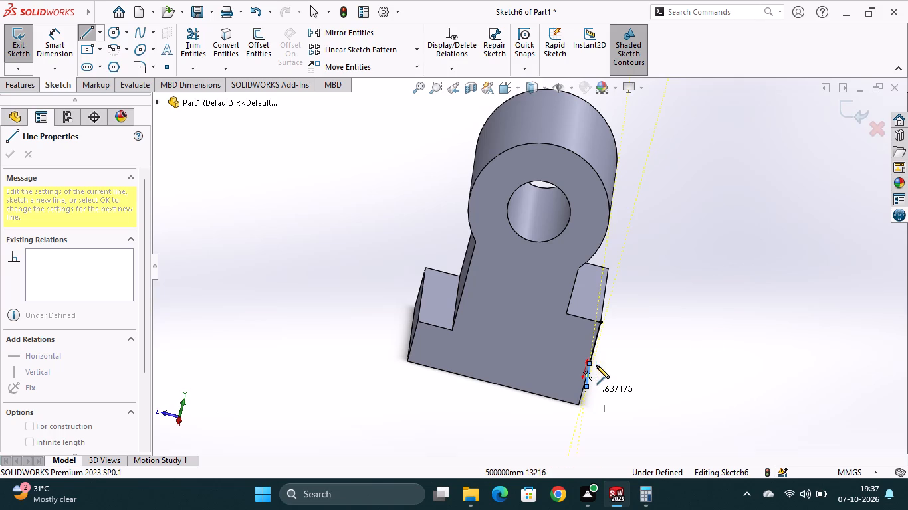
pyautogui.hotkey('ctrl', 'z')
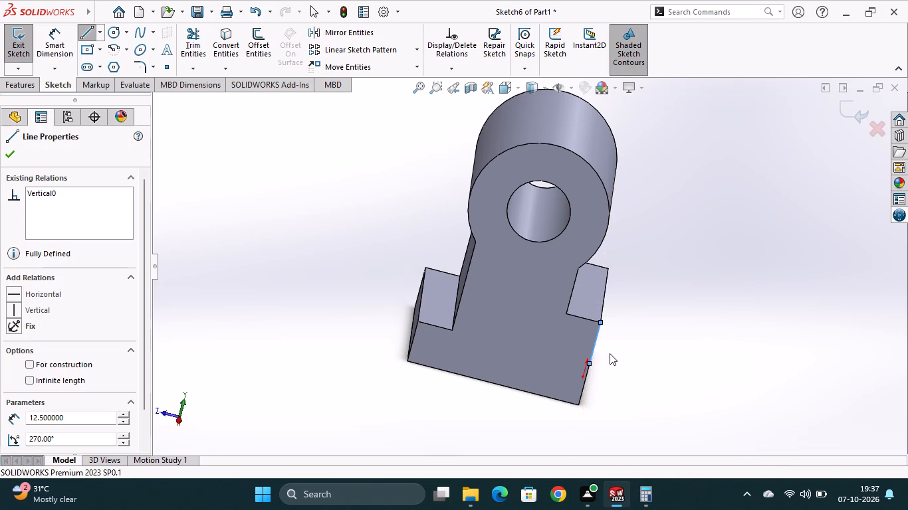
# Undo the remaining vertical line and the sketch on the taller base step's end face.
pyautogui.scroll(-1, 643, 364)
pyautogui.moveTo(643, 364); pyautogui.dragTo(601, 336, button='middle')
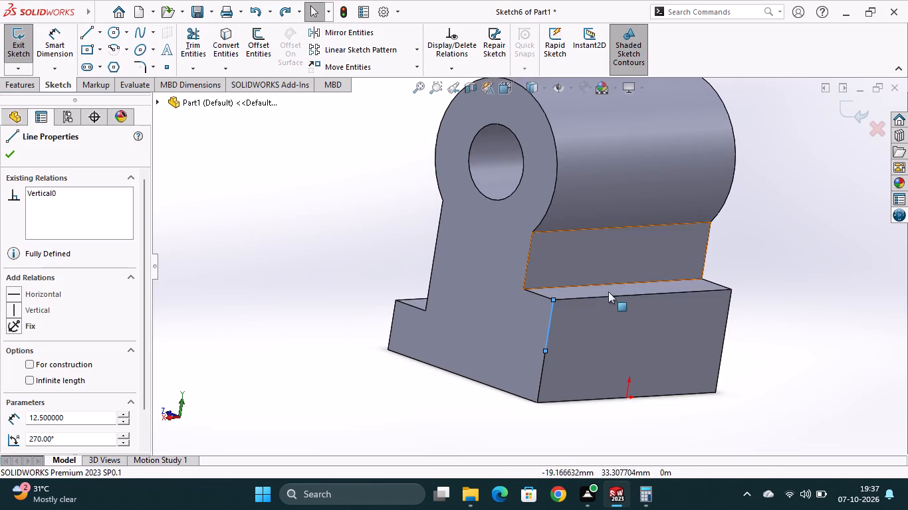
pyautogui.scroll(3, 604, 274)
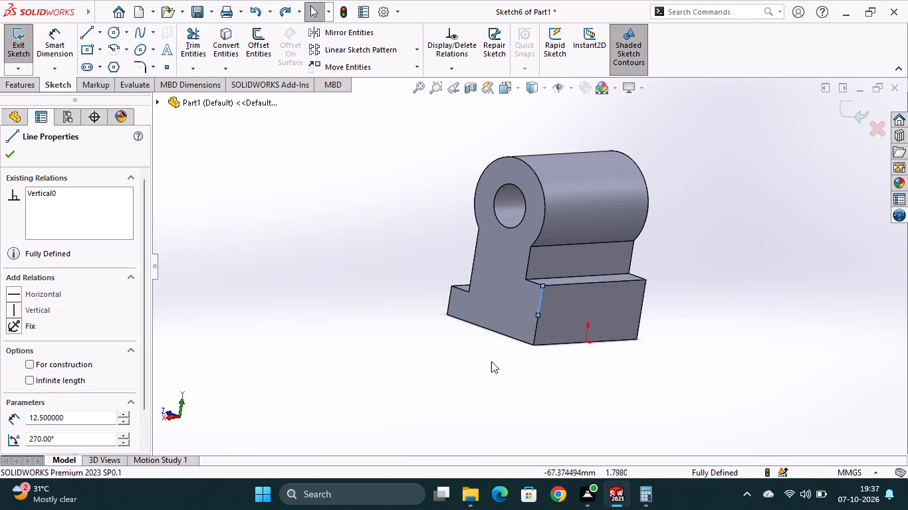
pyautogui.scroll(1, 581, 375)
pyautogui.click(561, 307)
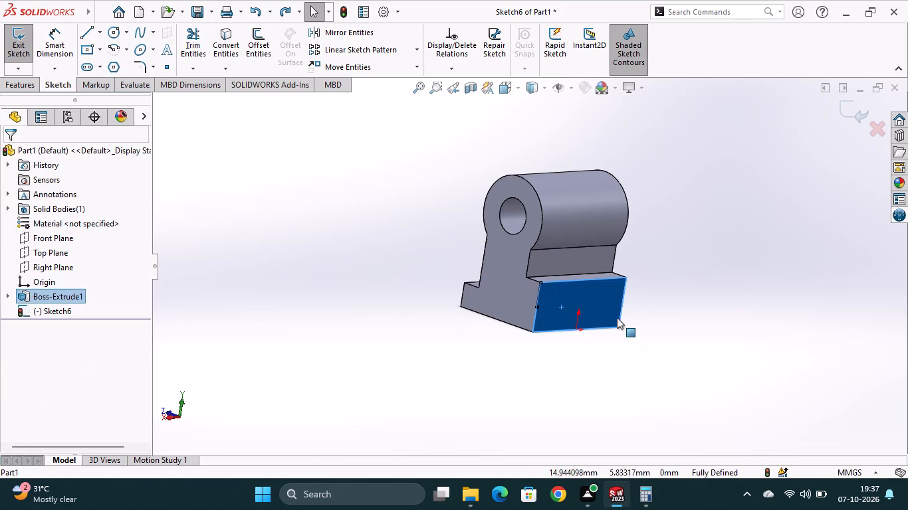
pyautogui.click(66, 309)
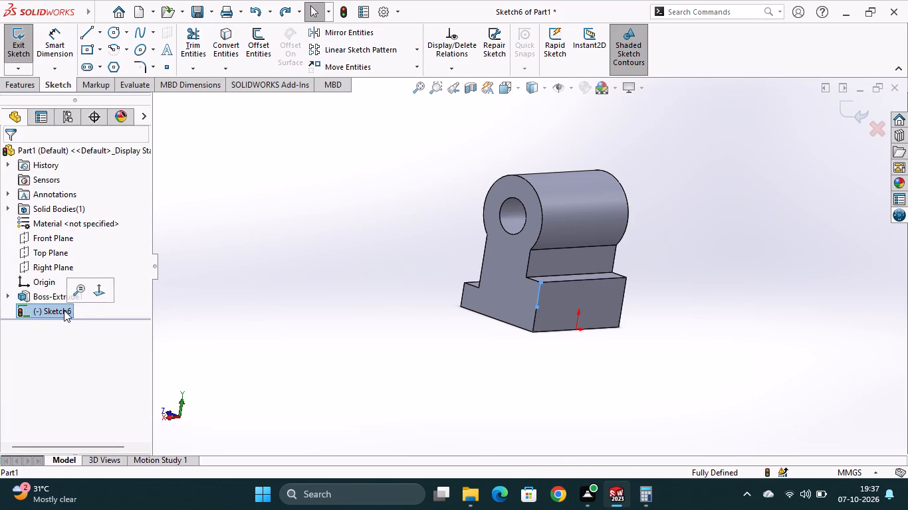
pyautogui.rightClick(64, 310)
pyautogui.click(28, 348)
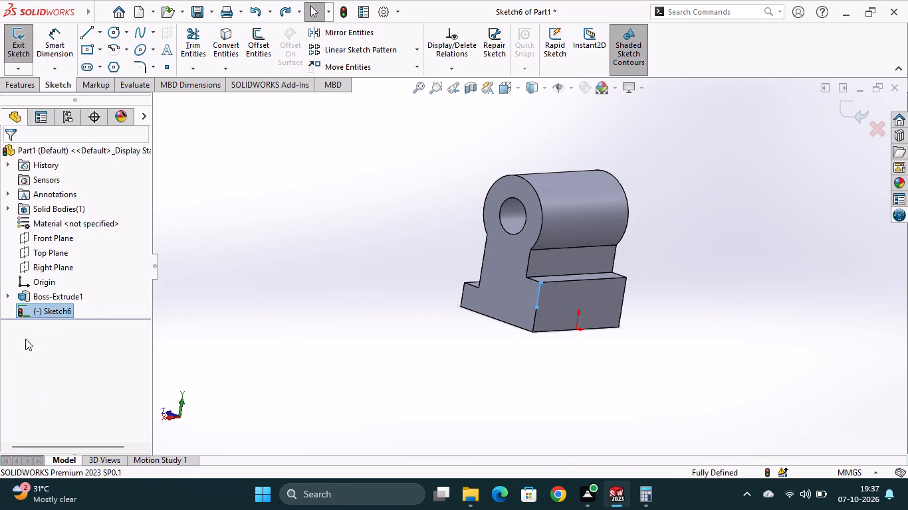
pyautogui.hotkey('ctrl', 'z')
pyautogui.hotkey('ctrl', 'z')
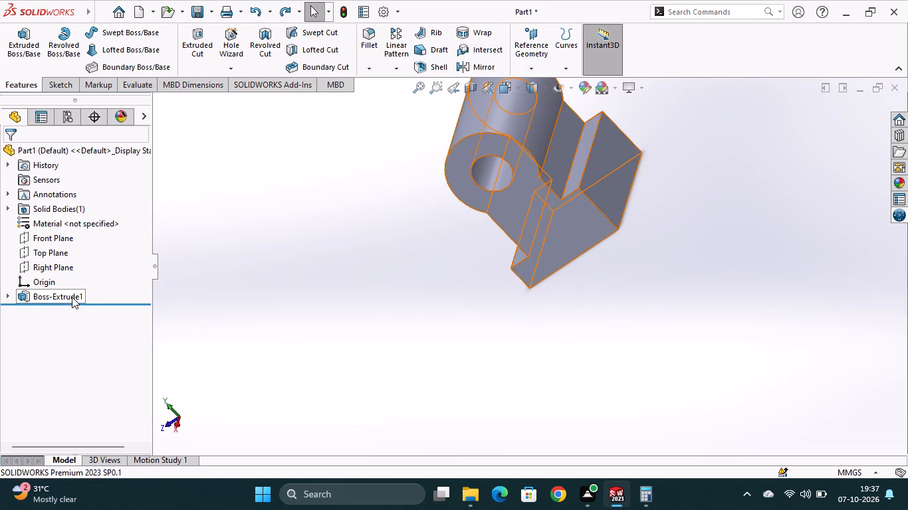
# Start a new sketch on the Top Plane.
pyautogui.moveTo(574, 314); pyautogui.dragTo(578, 384, button='middle')
pyautogui.moveTo(582, 374); pyautogui.dragTo(619, 327, button='middle')
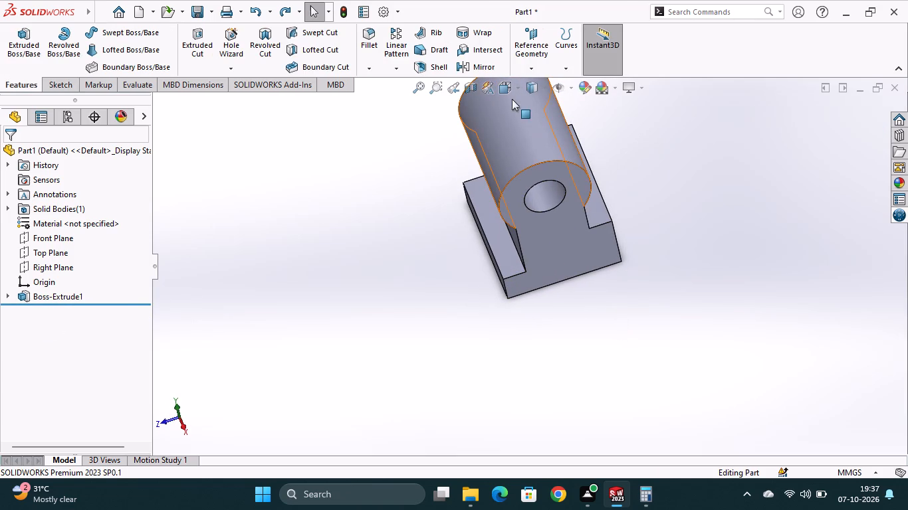
pyautogui.click(518, 135)
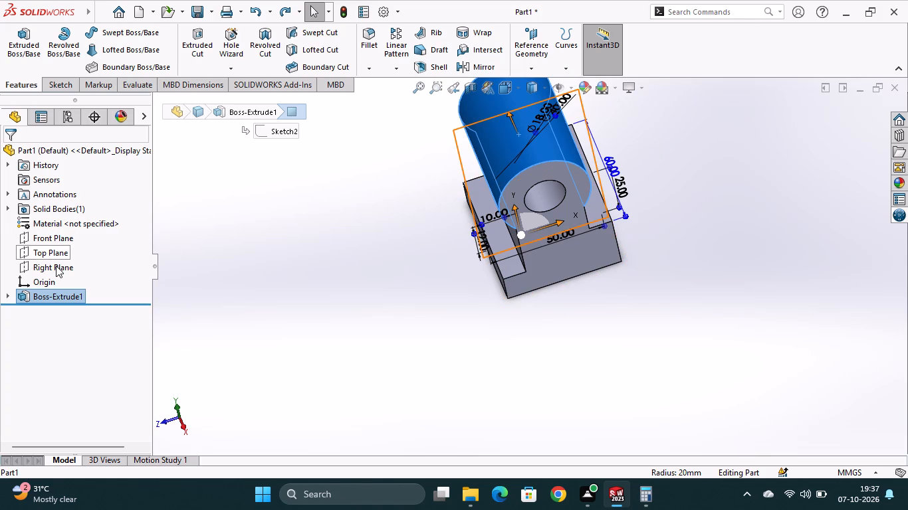
pyautogui.moveTo(614, 323); pyautogui.dragTo(637, 280, button='middle')
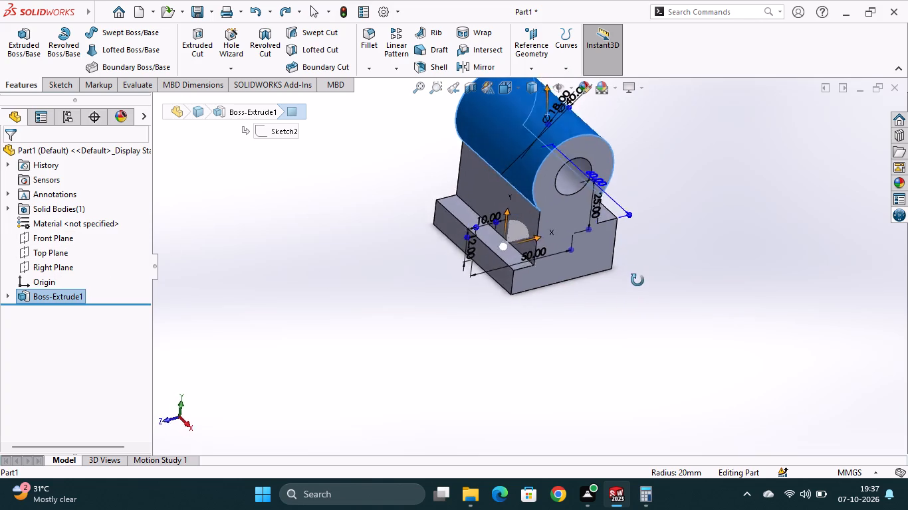
pyautogui.moveTo(637, 280); pyautogui.dragTo(618, 284, button='middle')
pyautogui.scroll(3, 619, 286)
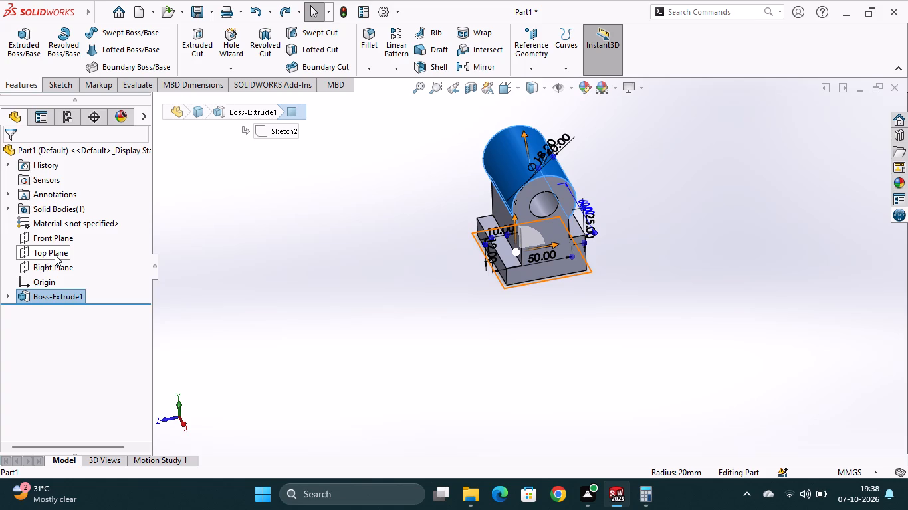
pyautogui.click(55, 254)
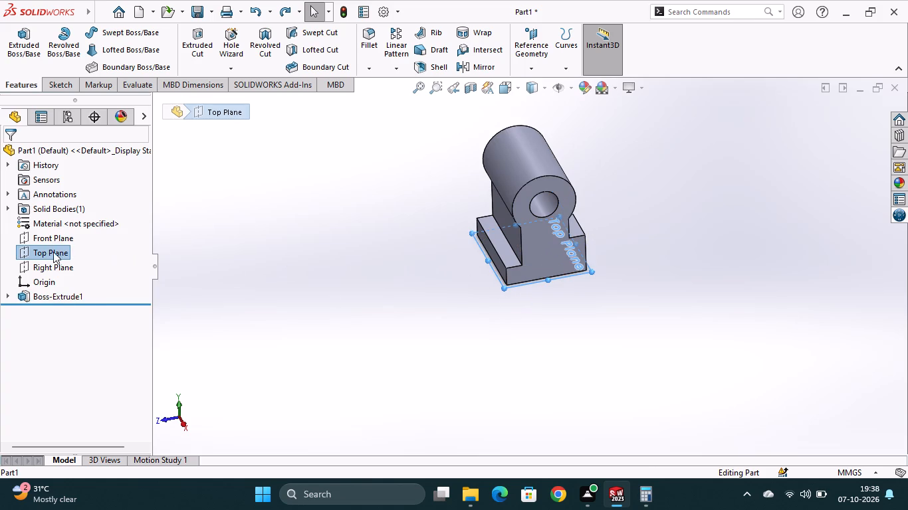
pyautogui.click(46, 250)
pyautogui.click(55, 238)
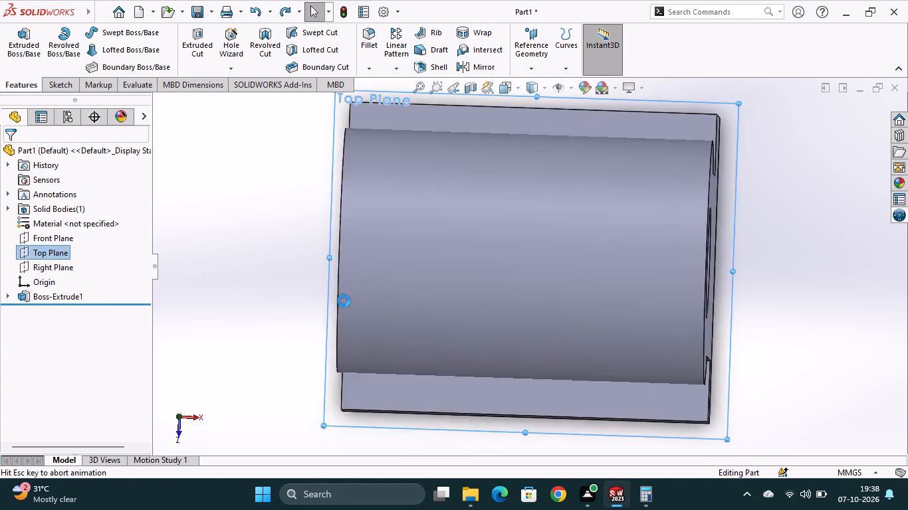
pyautogui.scroll(-1, 431, 244)
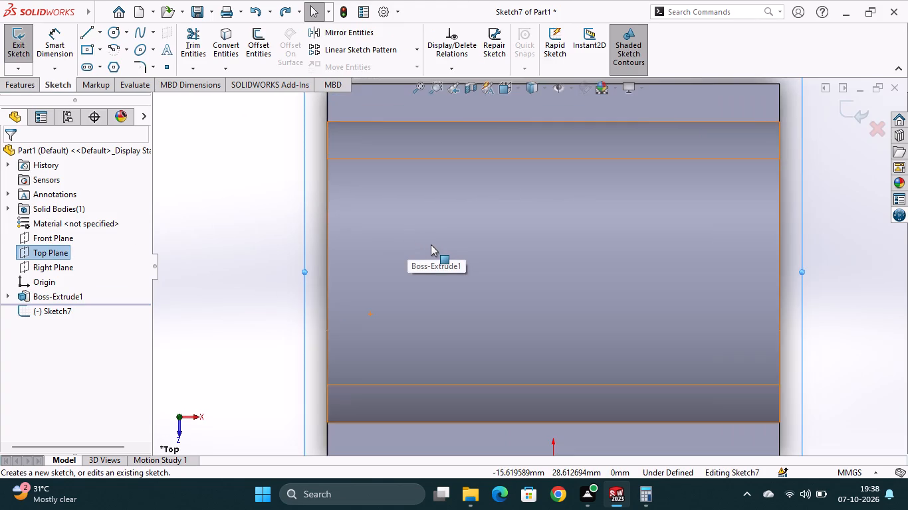
pyautogui.scroll(2, 431, 244)
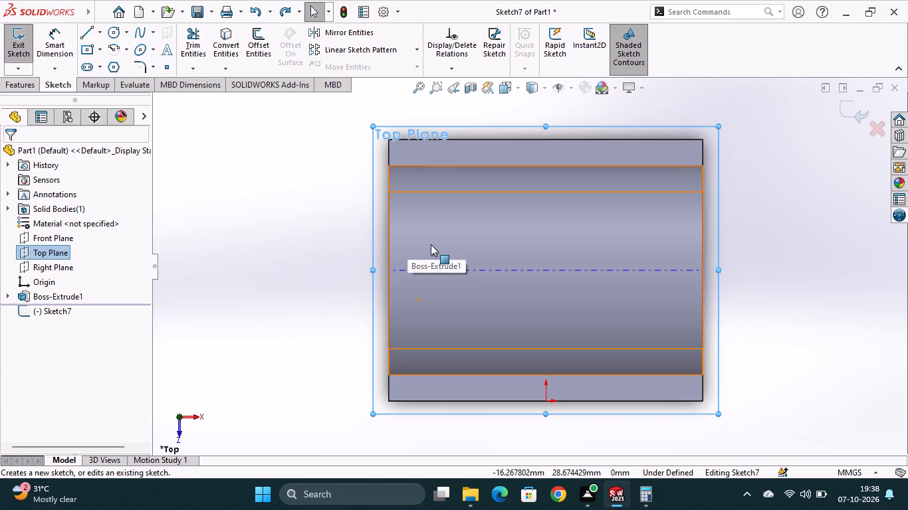
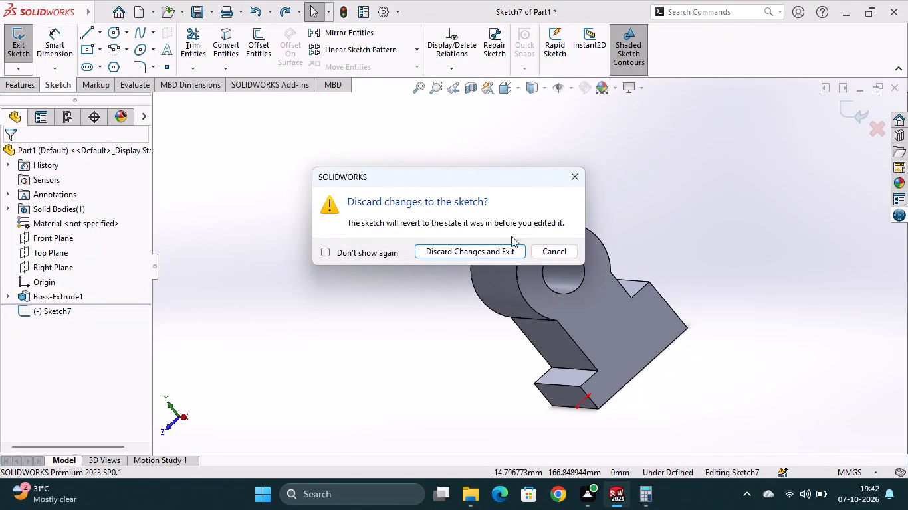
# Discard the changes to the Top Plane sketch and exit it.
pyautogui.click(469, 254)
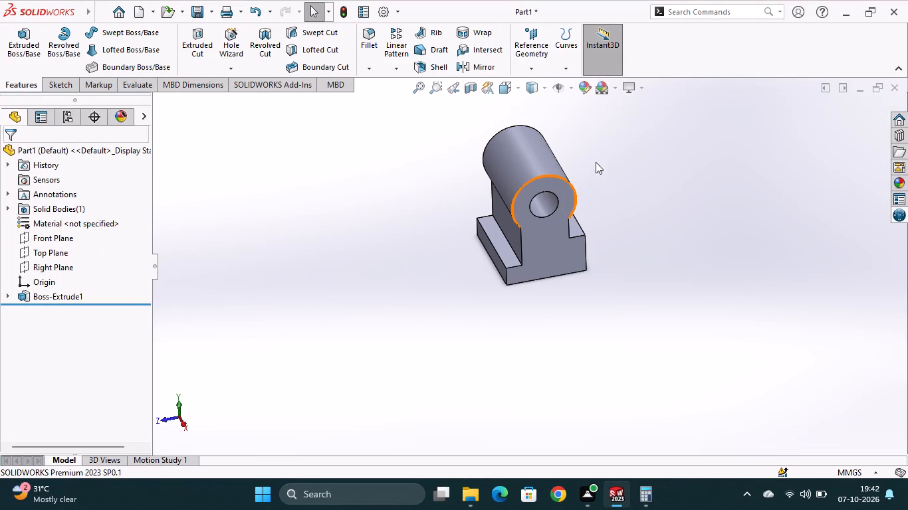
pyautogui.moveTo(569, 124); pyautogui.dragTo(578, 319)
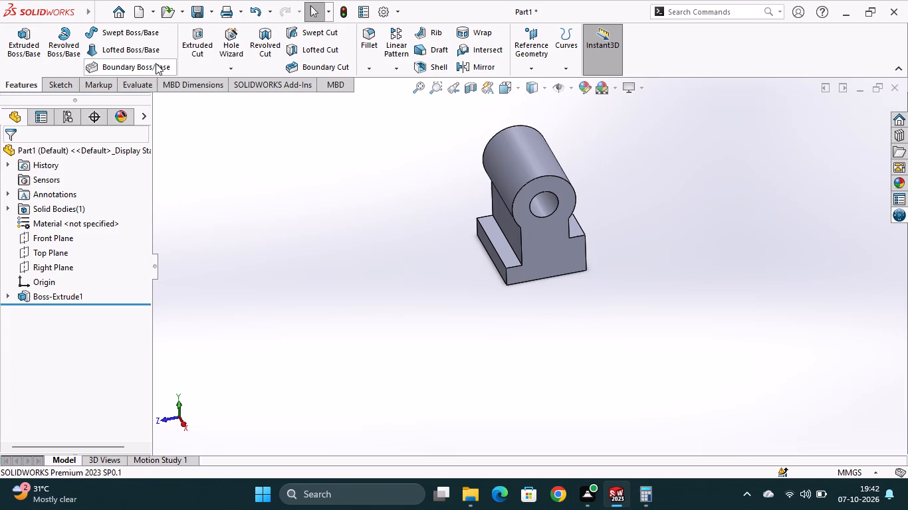
# Close the current bracket part without saving its changes.
pyautogui.click(892, 89)
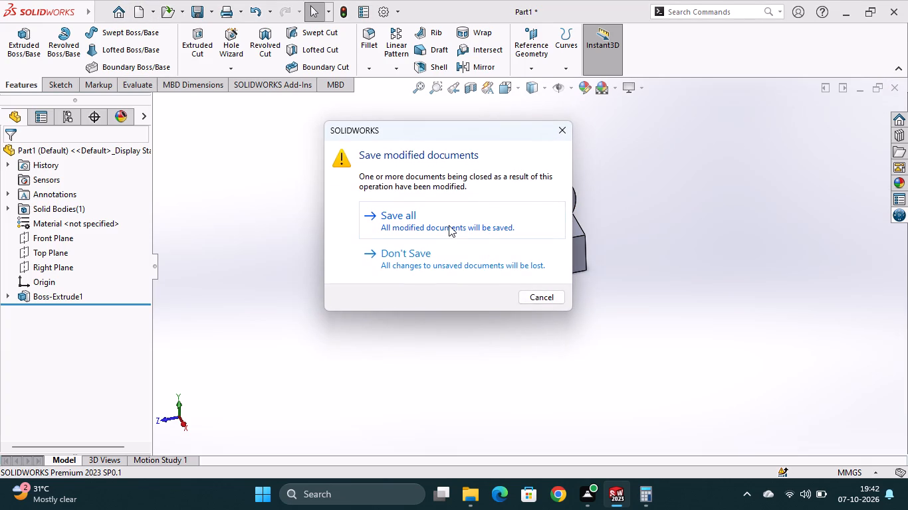
pyautogui.click(453, 252)
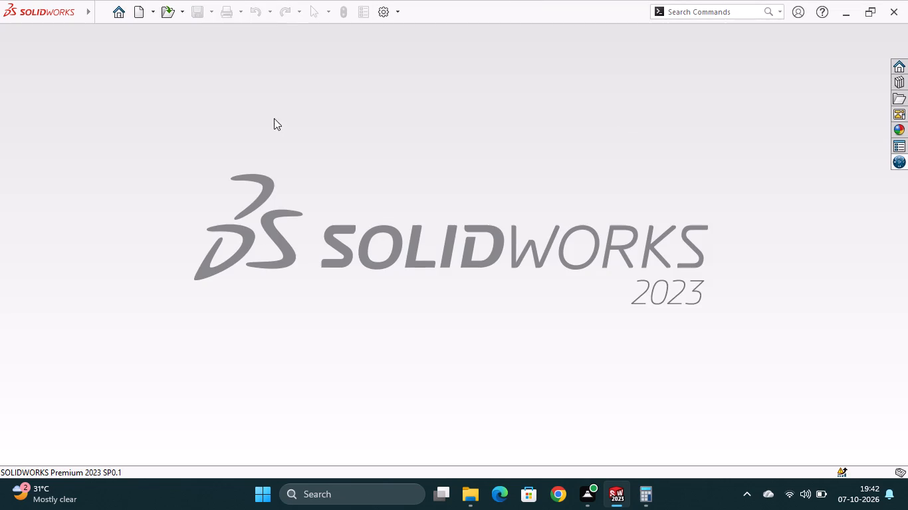
# Create a new part document.
pyautogui.click(141, 13)
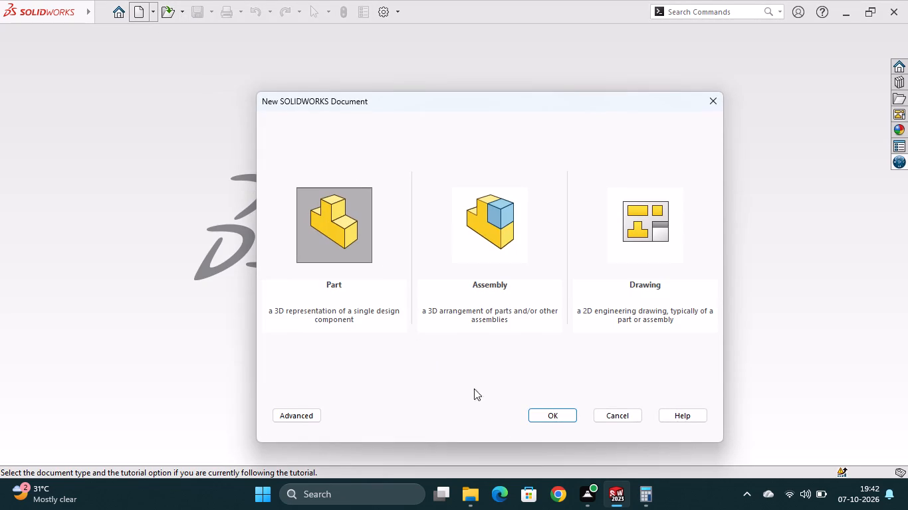
pyautogui.click(544, 418)
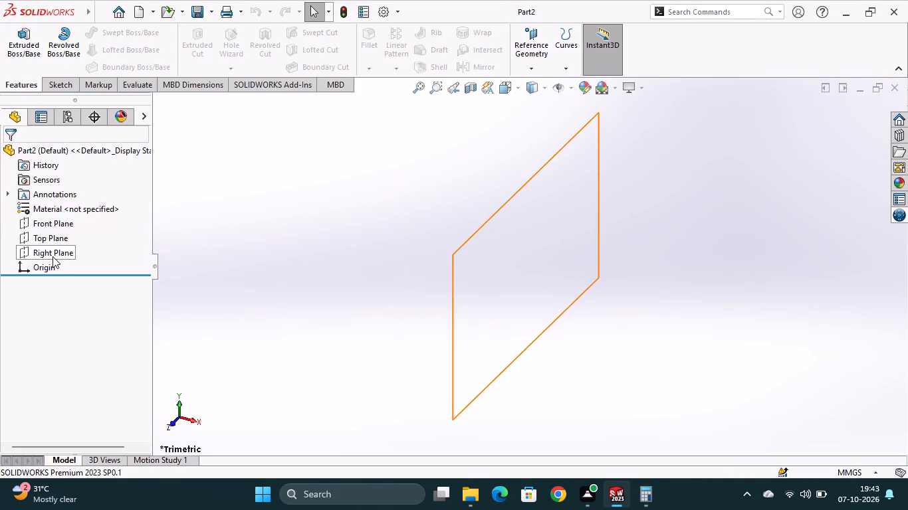
# Start a new sketch on the Front Plane.
pyautogui.click(54, 226)
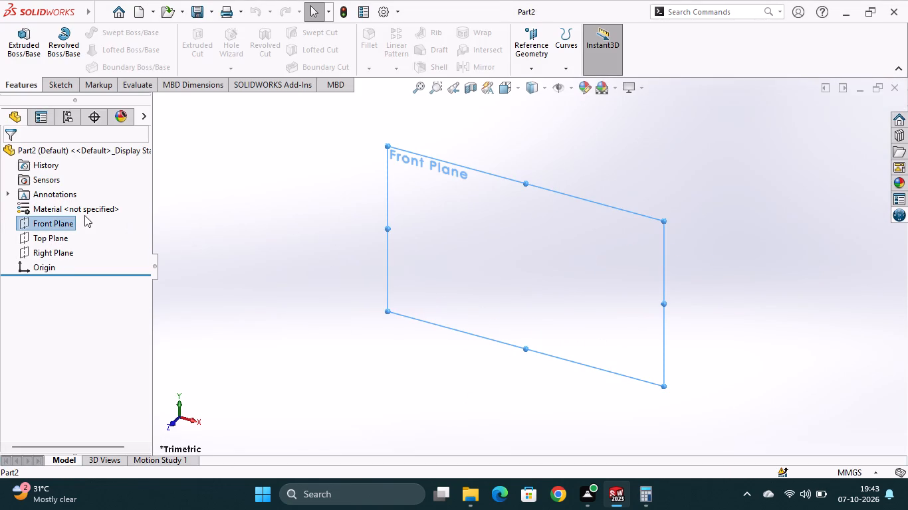
pyautogui.click(57, 225)
pyautogui.click(112, 242)
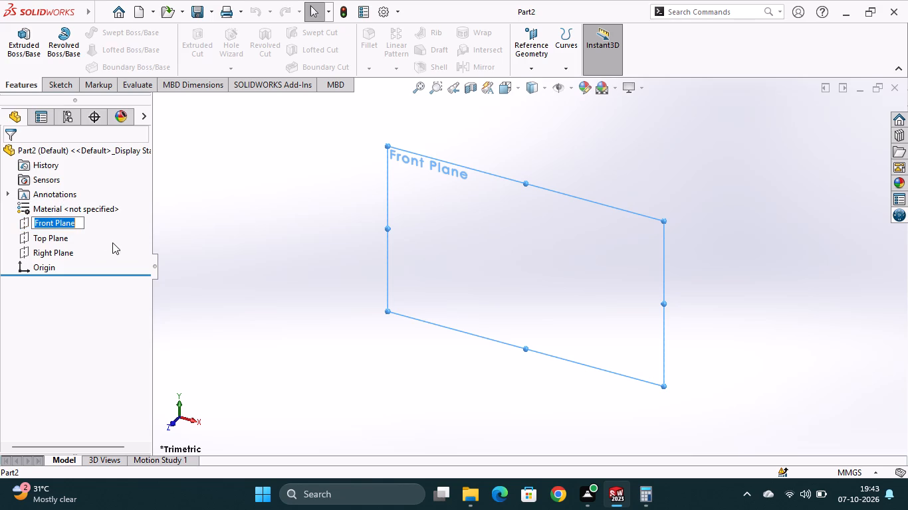
pyautogui.rightClick(69, 224)
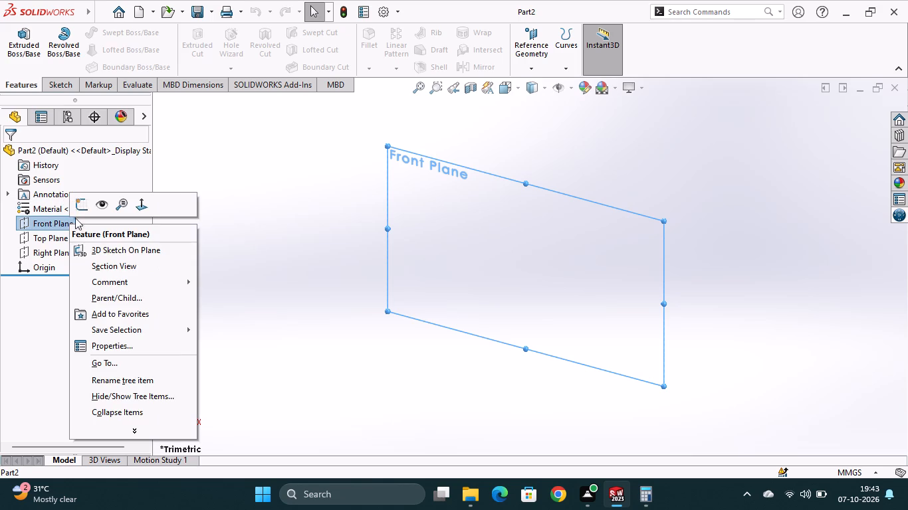
pyautogui.click(78, 212)
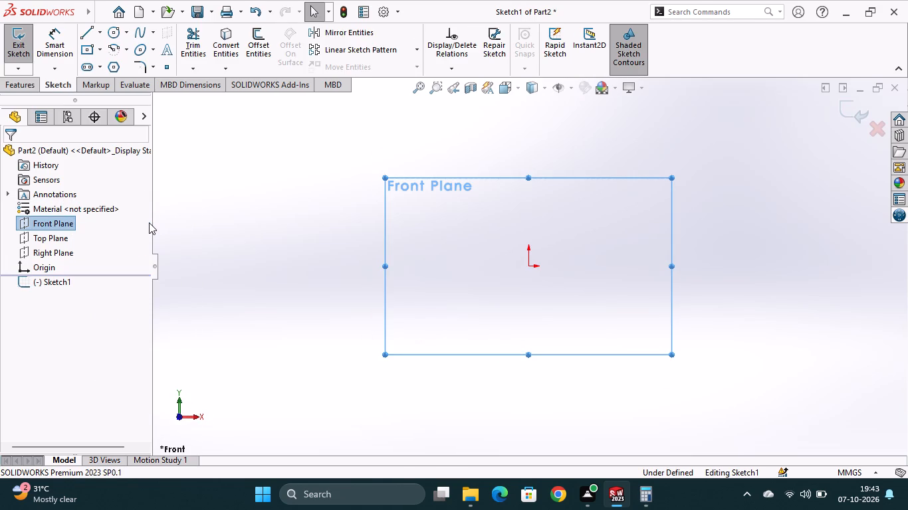
# Draw a horizontal line about 66 mm long from the origin in the positive X direction.
pyautogui.click(88, 35)
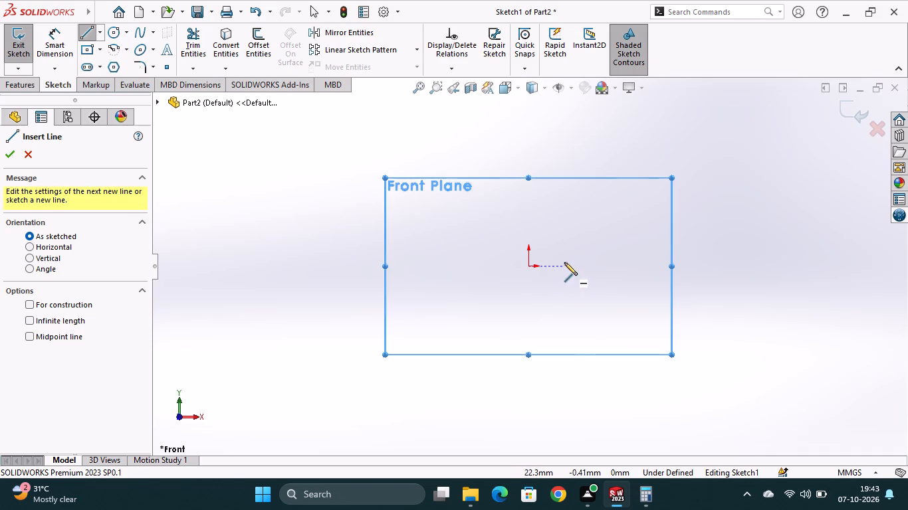
pyautogui.click(529, 267)
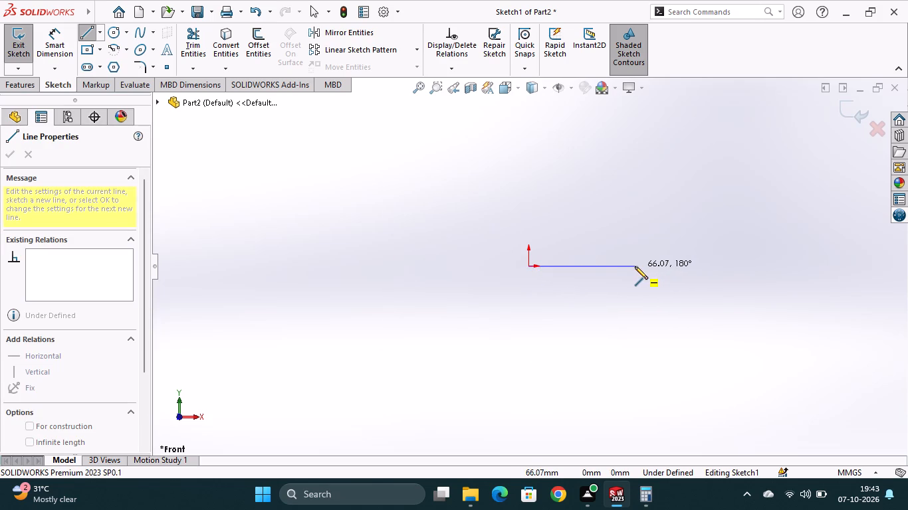
pyautogui.click(635, 266)
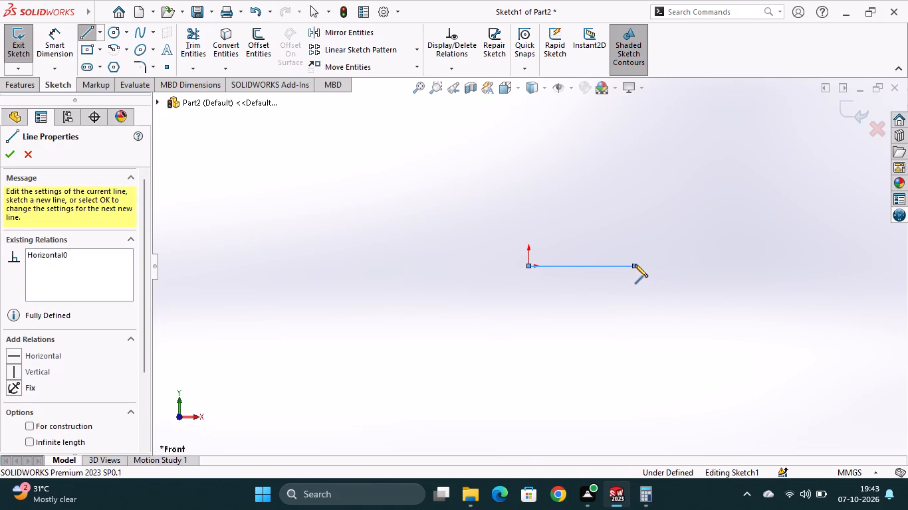
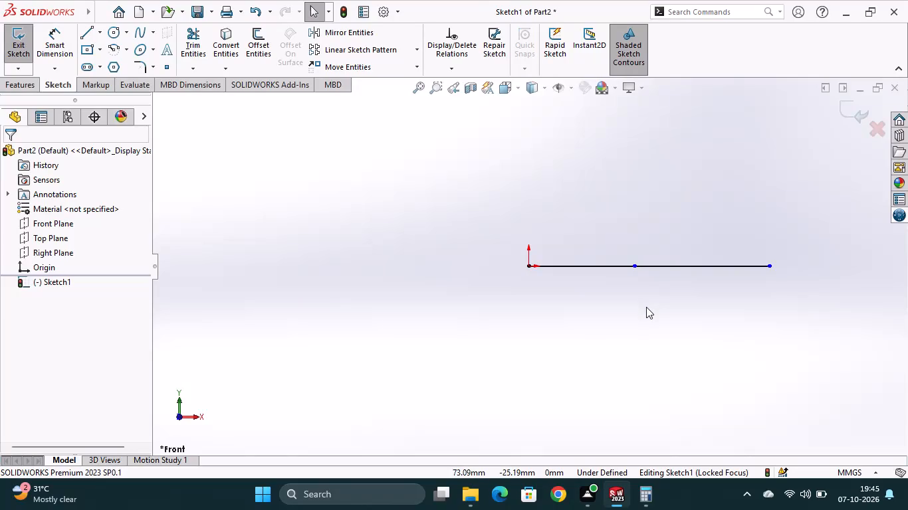
# Undo the extra horizontal line segment drawn beyond the end of the first line.
pyautogui.hotkey('ctrl', 'z')
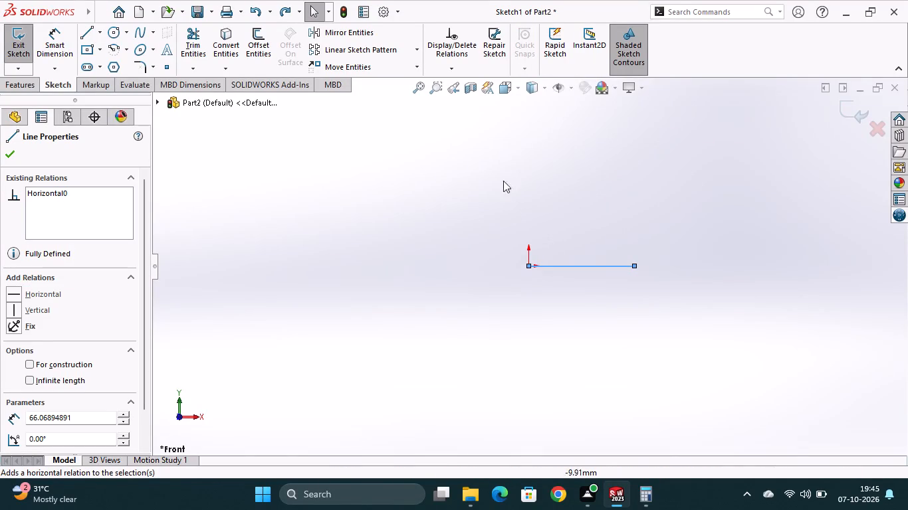
# Draw three lines from the origin that close the base line into a rectangle about 66 mm wide and 49 mm high.
pyautogui.click(85, 32)
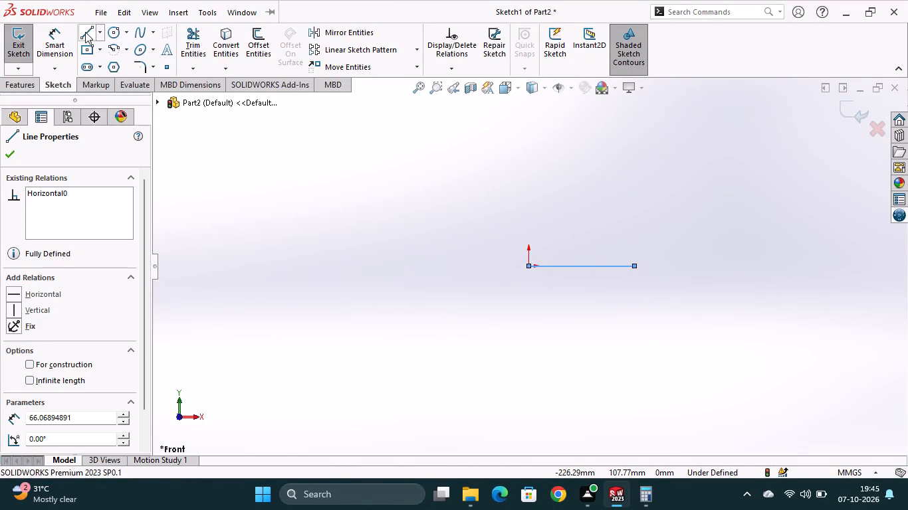
pyautogui.click(527, 267)
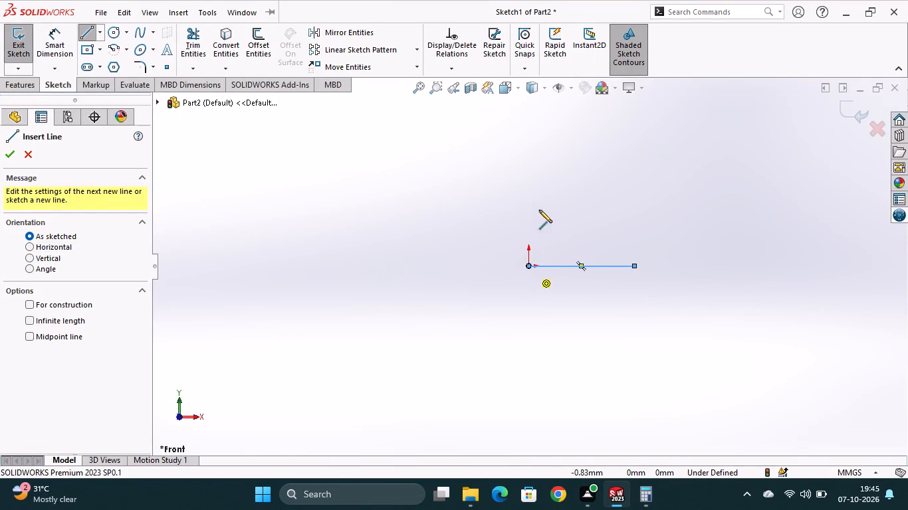
pyautogui.click(531, 187)
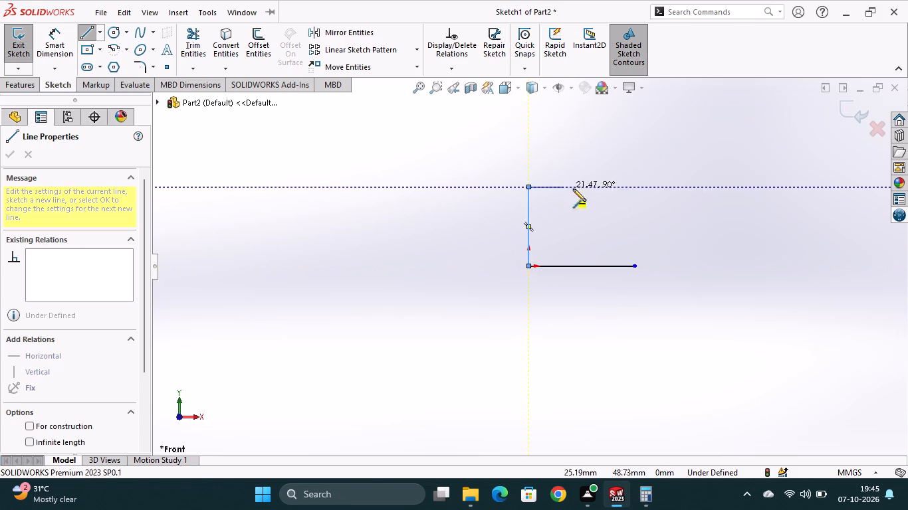
pyautogui.click(635, 186)
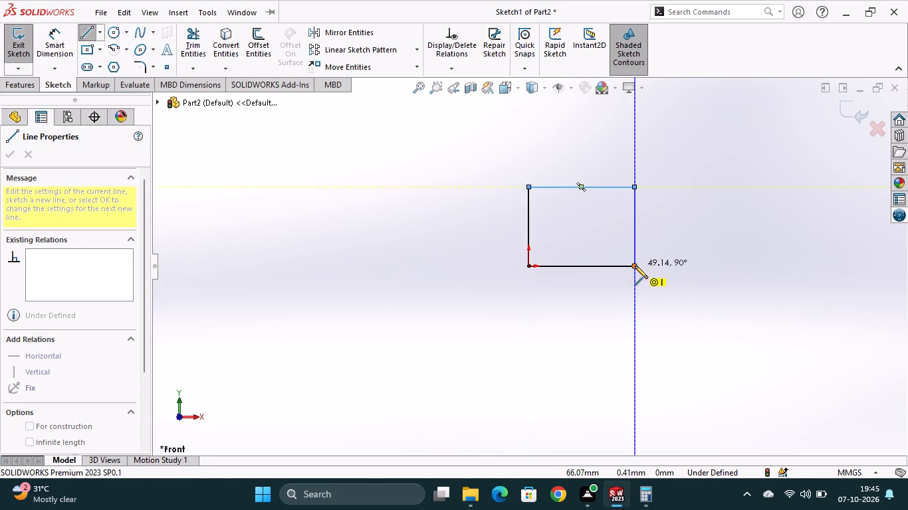
pyautogui.click(635, 266)
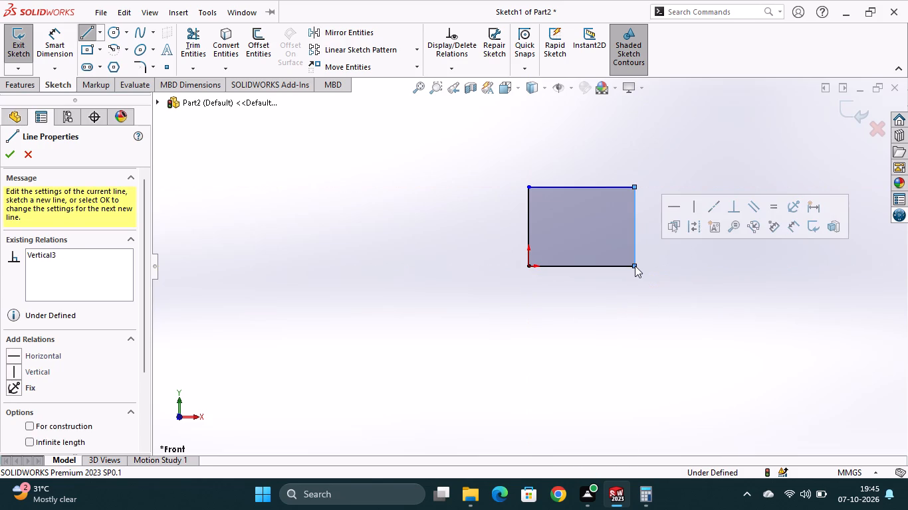
pyautogui.press('Escape')
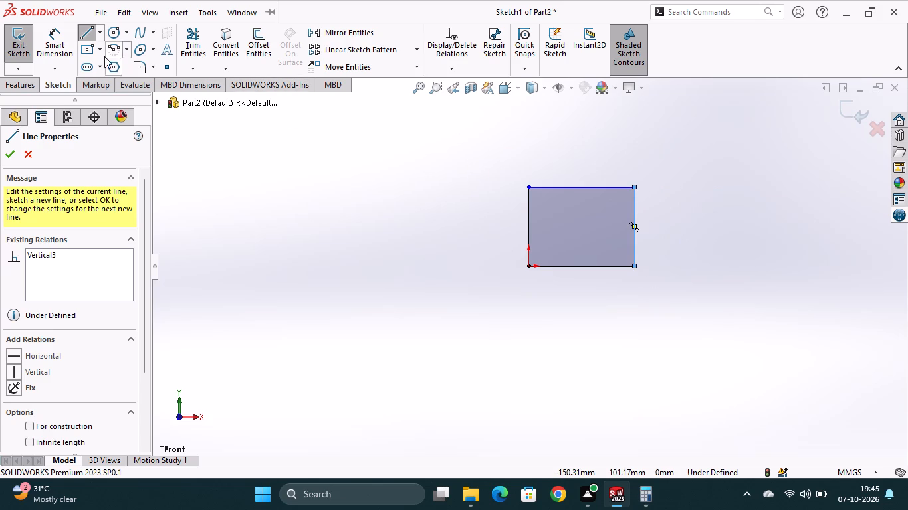
# Draw a horizontal centerline about 140 mm long through the origin, extending past both ends of the rectangle's base.
pyautogui.click(101, 35)
pyautogui.click(132, 68)
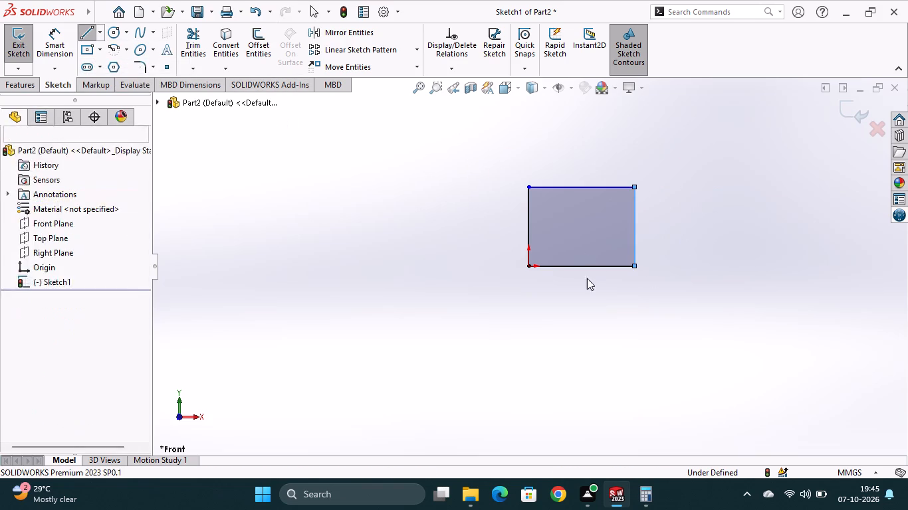
pyautogui.click(462, 267)
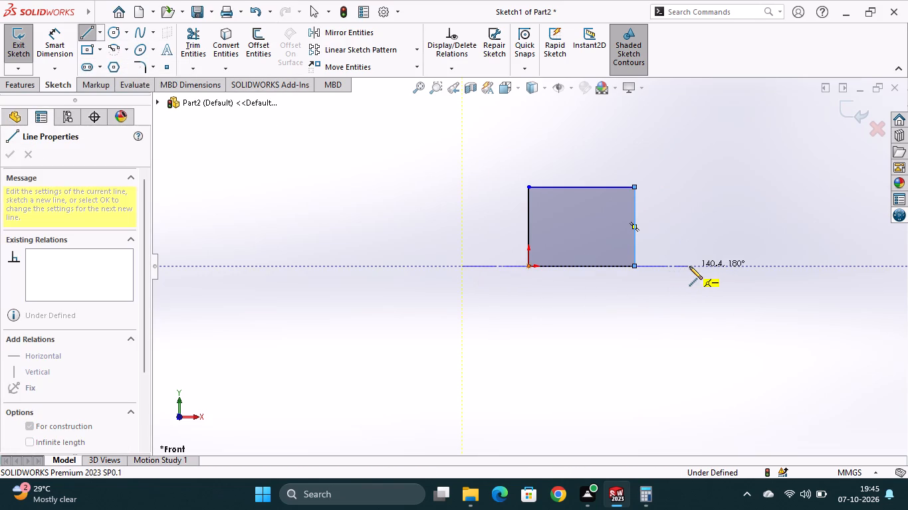
pyautogui.click(690, 266)
pyautogui.press('Escape')
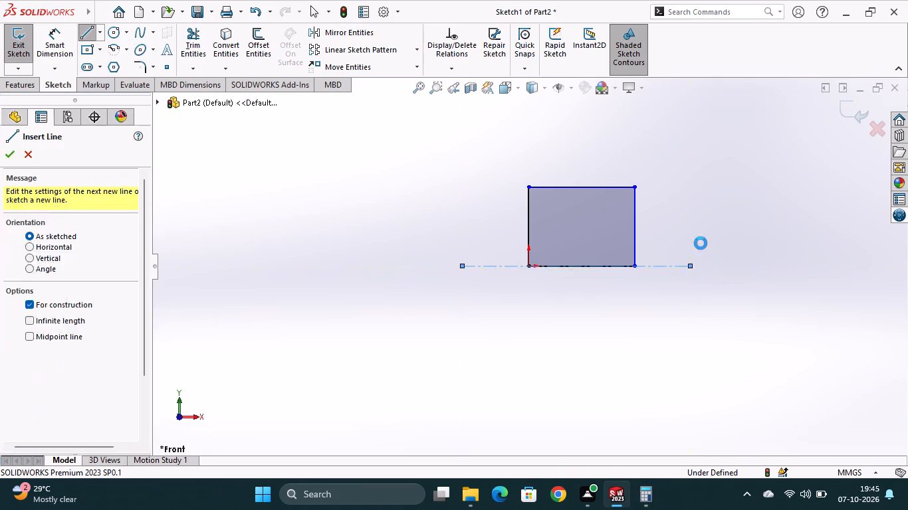
# Draw a vertical centerline through the origin, from above the rectangle's top edge to well below its base.
pyautogui.click(102, 35)
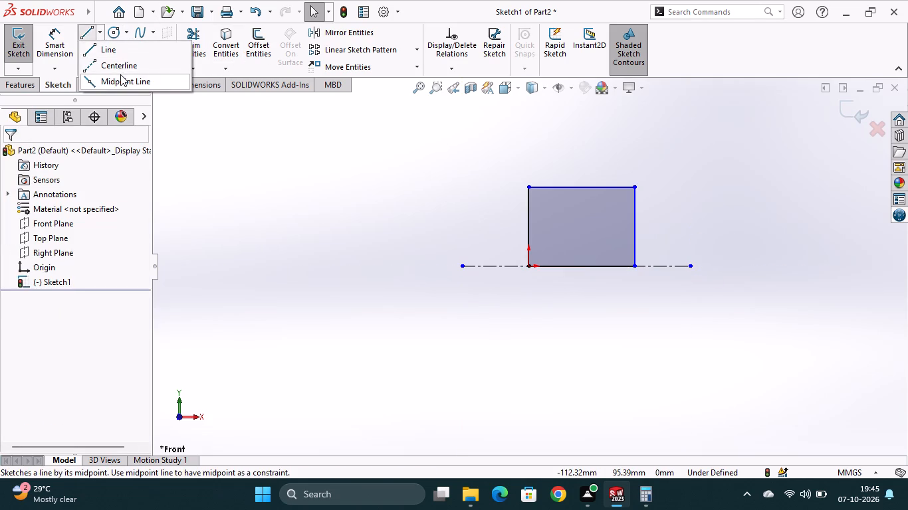
pyautogui.click(127, 69)
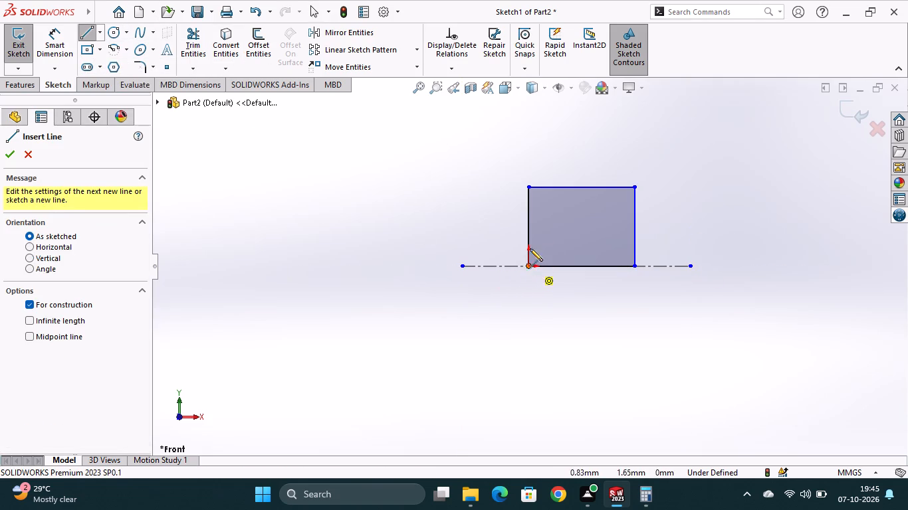
pyautogui.click(528, 147)
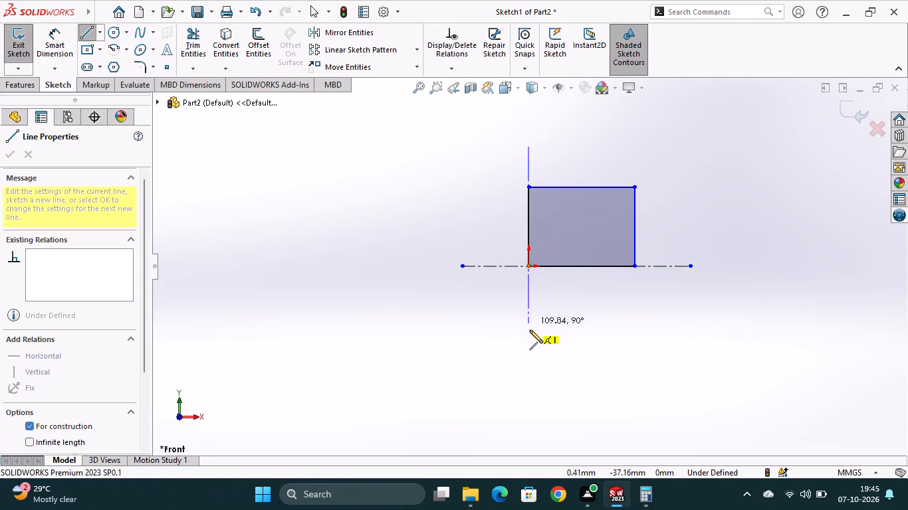
pyautogui.click(530, 344)
pyautogui.press('`')
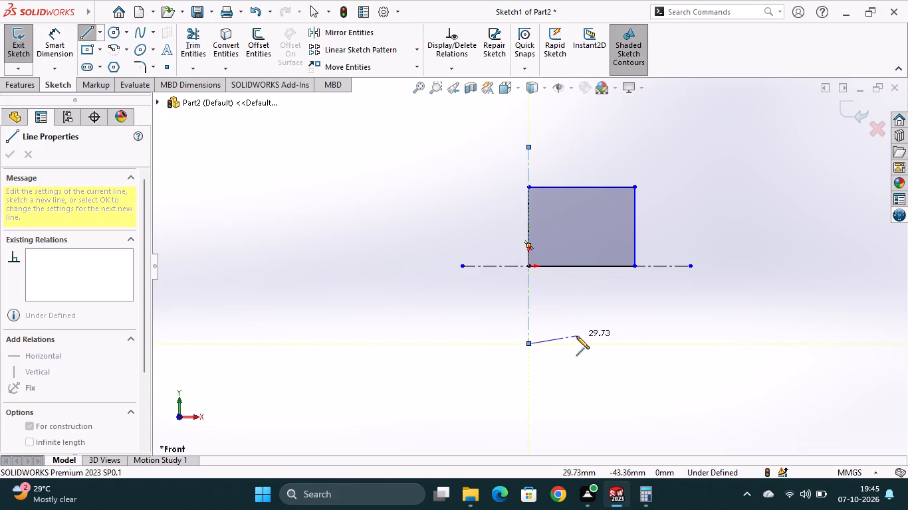
pyautogui.press('Escape')
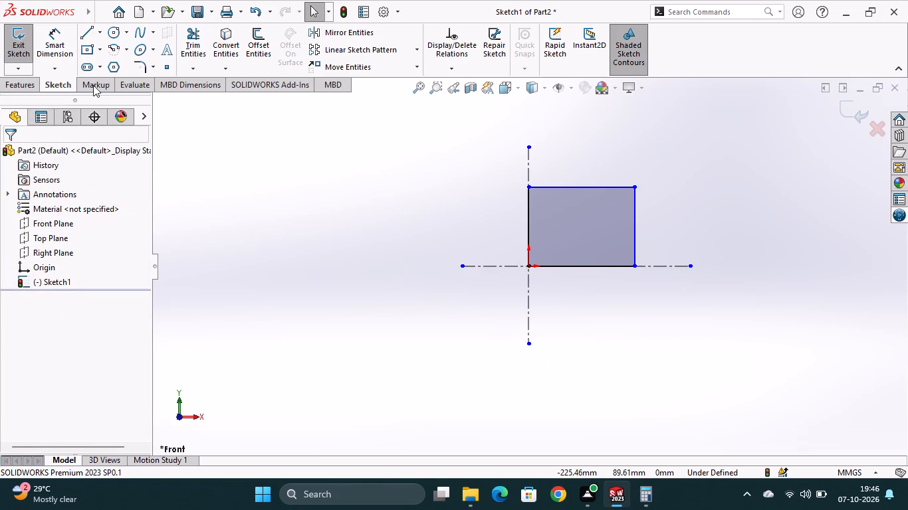
# Dimension the rectangle's bottom edge to 70 mm and its vertical edge at the origin to 60 mm.
pyautogui.click(61, 41)
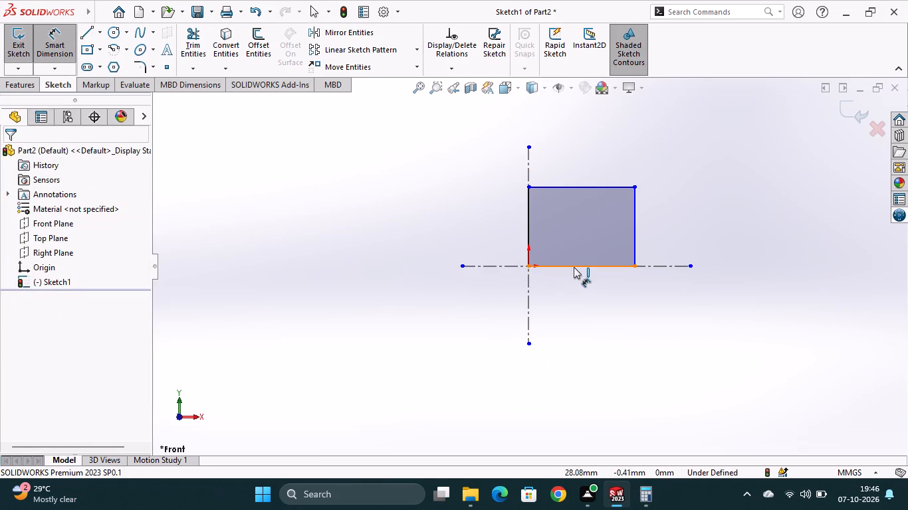
pyautogui.click(574, 267)
pyautogui.click(579, 299)
pyautogui.write('70')
pyautogui.press('Return')
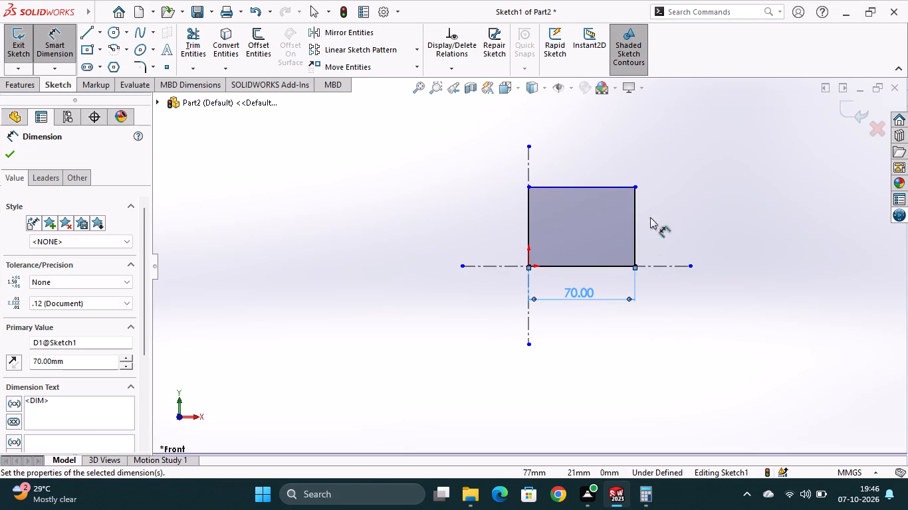
pyautogui.click(528, 214)
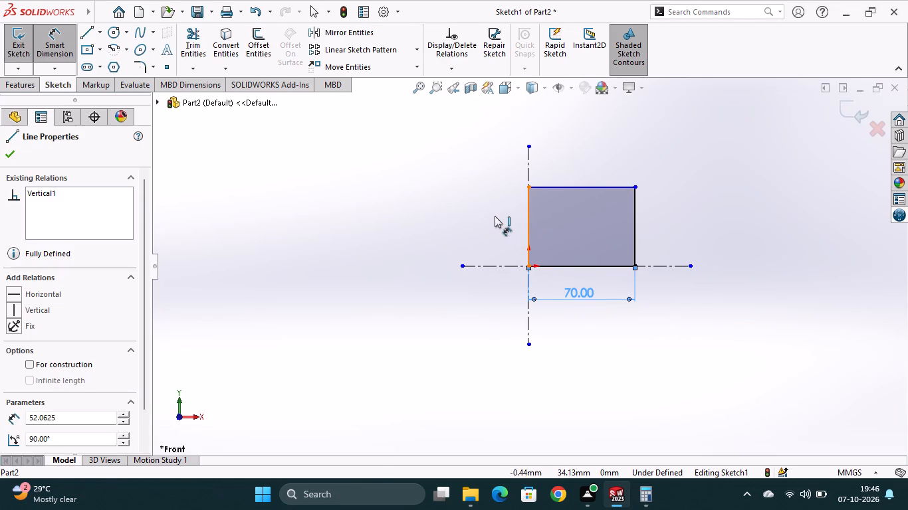
pyautogui.click(487, 216)
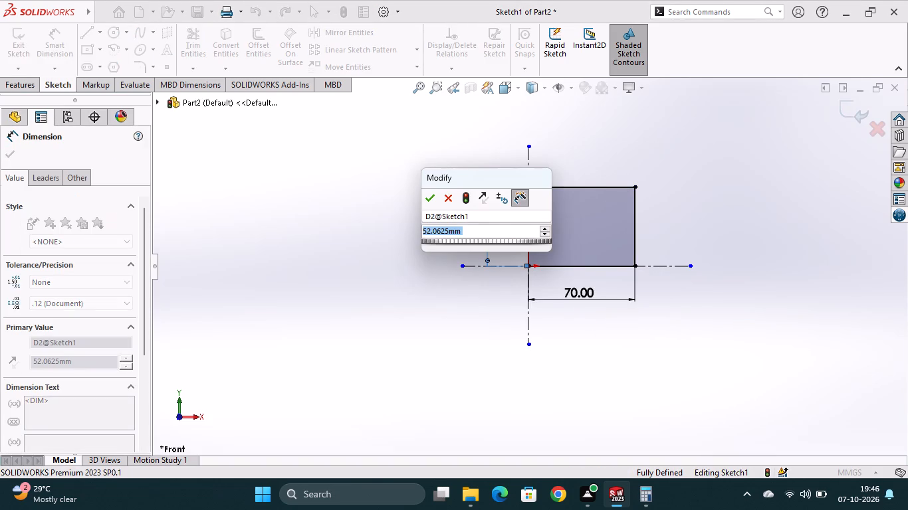
pyautogui.write('60')
pyautogui.press('Return')
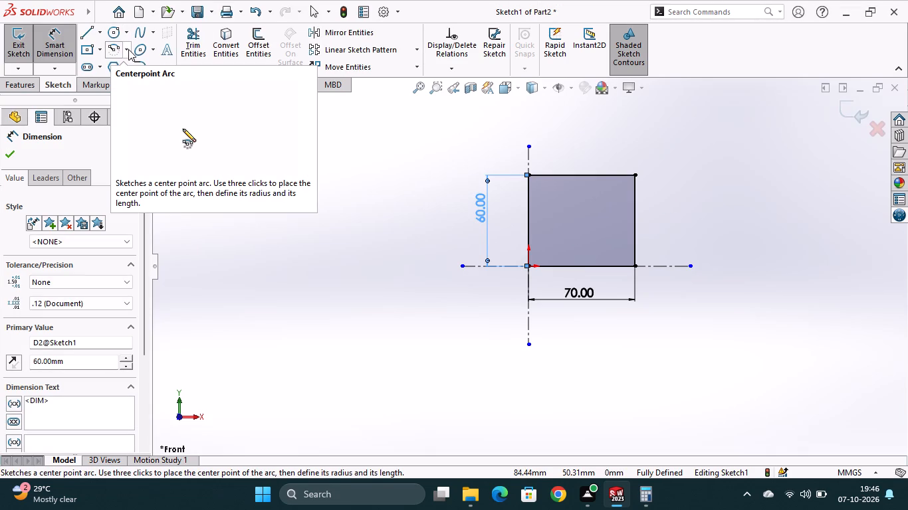
# Draw a 180° three-point arc of 30 mm radius bulging outward between the ends of the rectangle's far vertical edge.
pyautogui.click(128, 49)
pyautogui.click(137, 97)
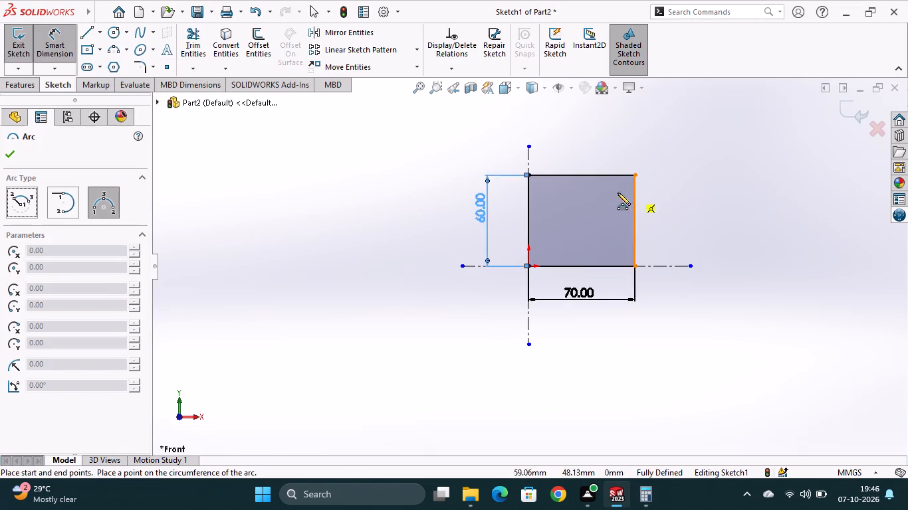
pyautogui.click(635, 175)
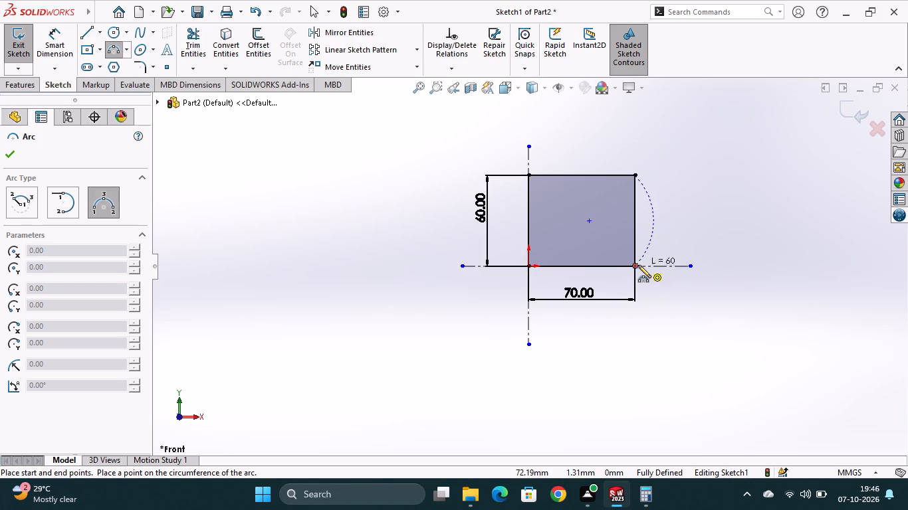
pyautogui.click(635, 266)
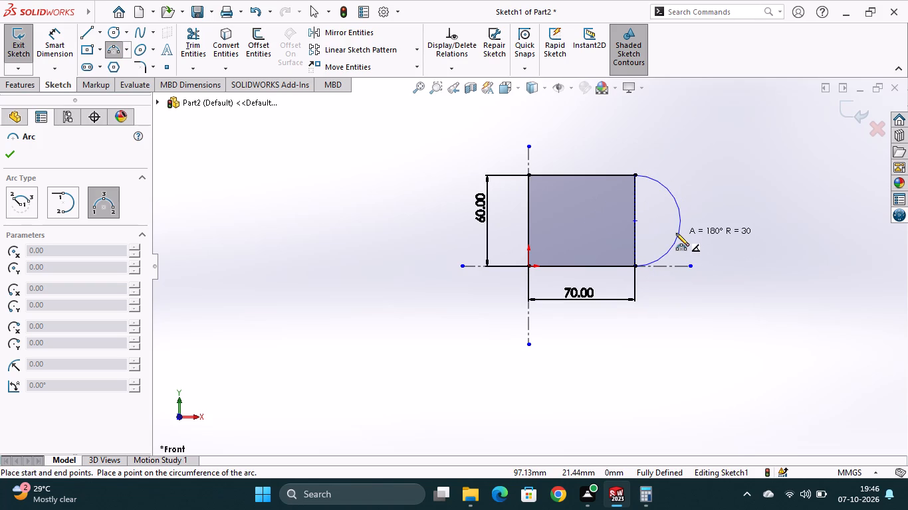
pyautogui.click(676, 233)
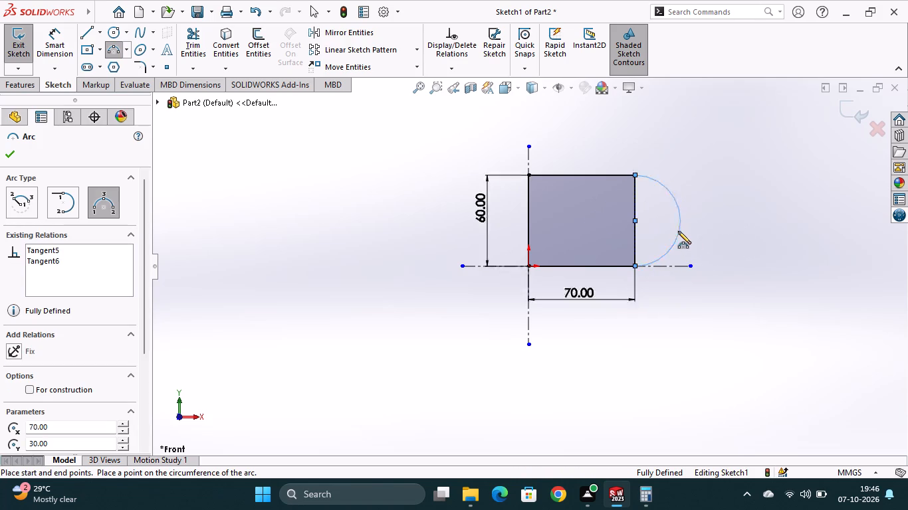
pyautogui.press('Escape')
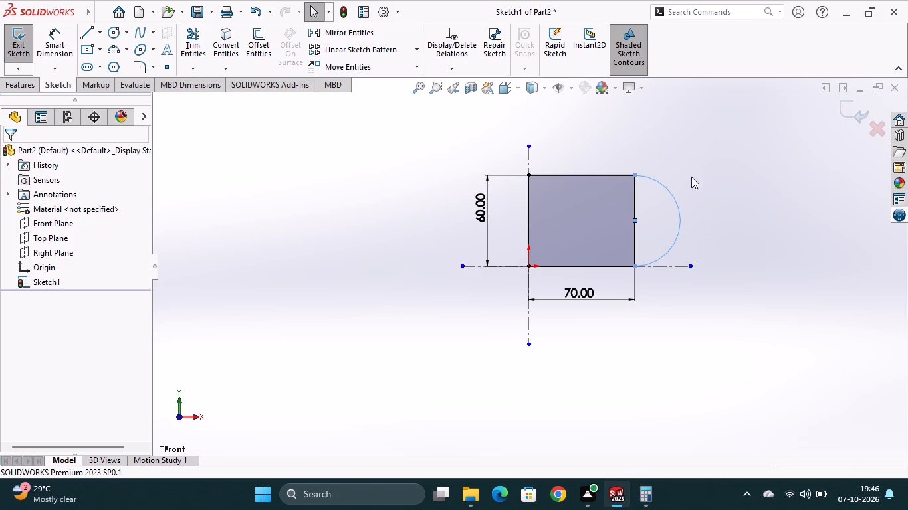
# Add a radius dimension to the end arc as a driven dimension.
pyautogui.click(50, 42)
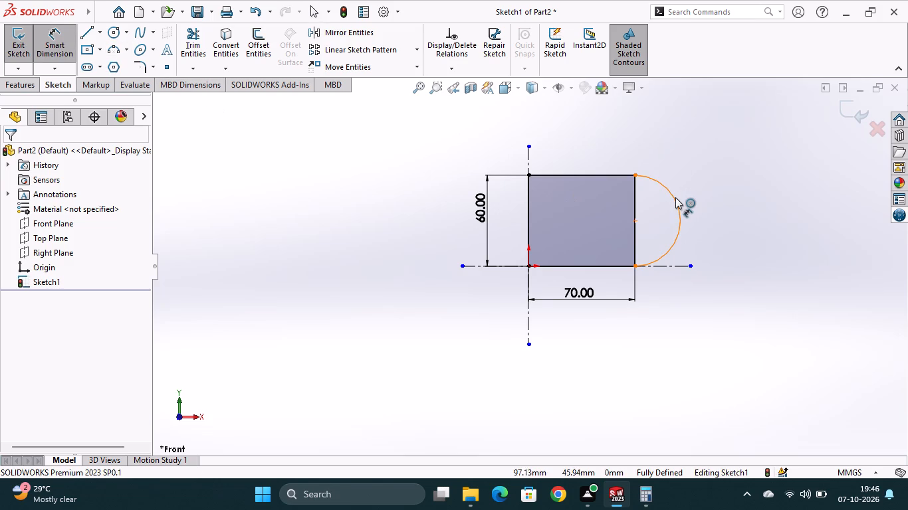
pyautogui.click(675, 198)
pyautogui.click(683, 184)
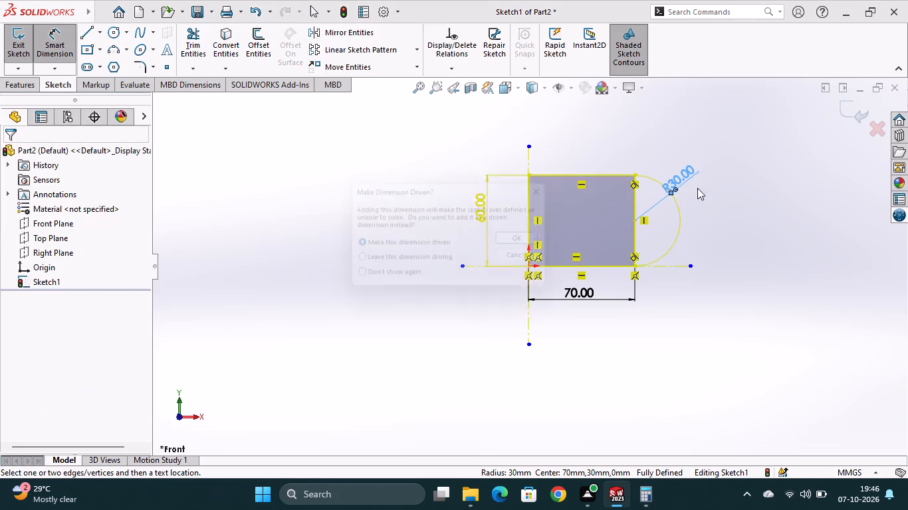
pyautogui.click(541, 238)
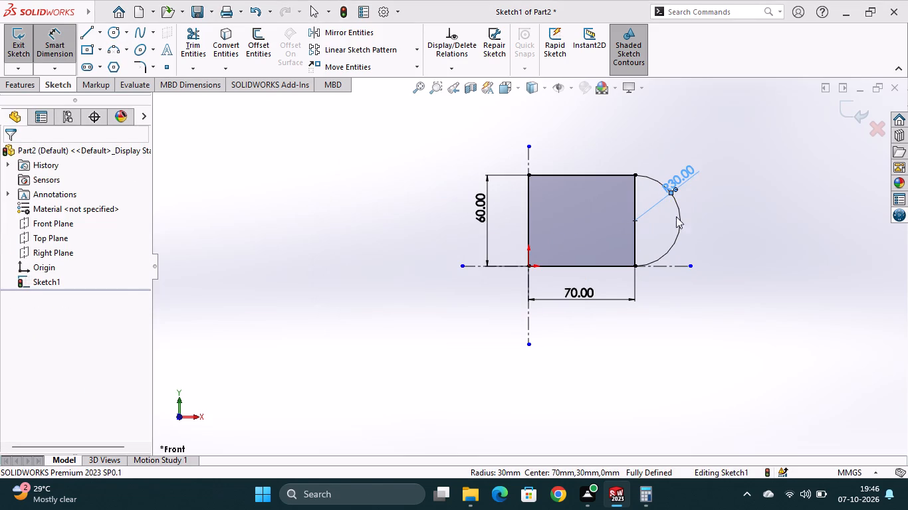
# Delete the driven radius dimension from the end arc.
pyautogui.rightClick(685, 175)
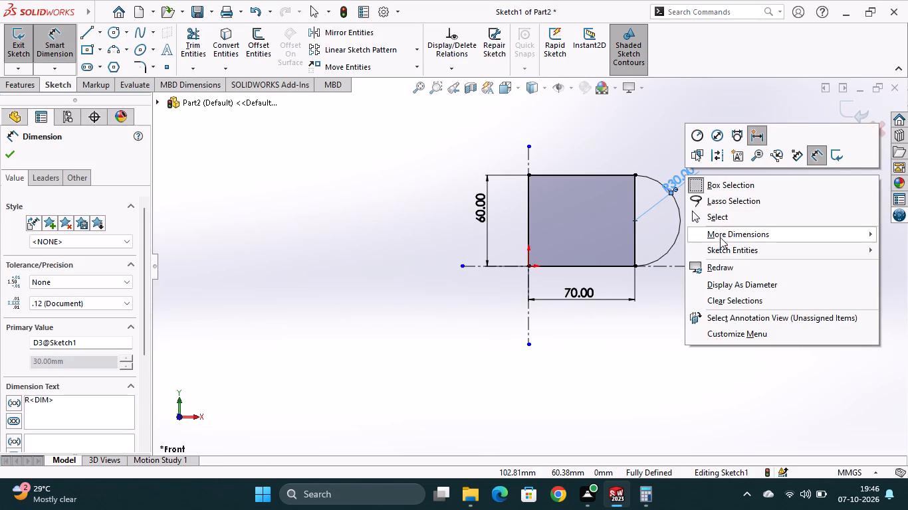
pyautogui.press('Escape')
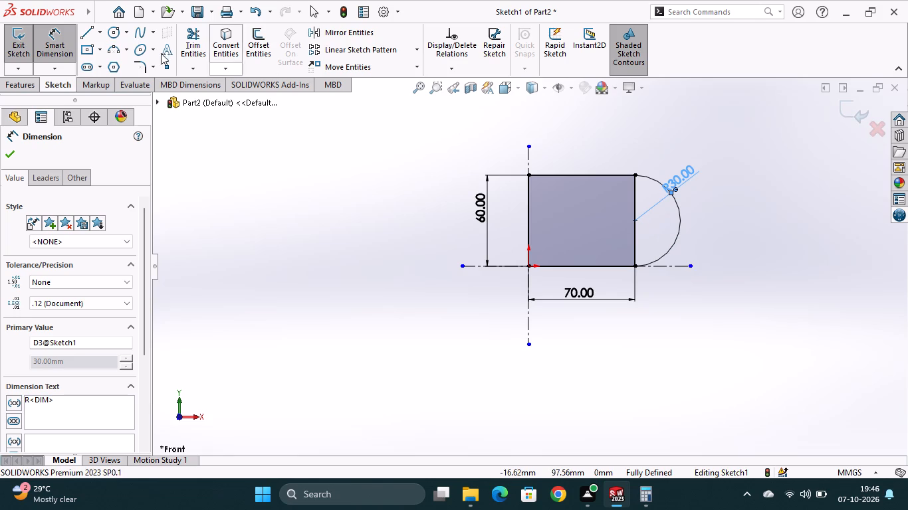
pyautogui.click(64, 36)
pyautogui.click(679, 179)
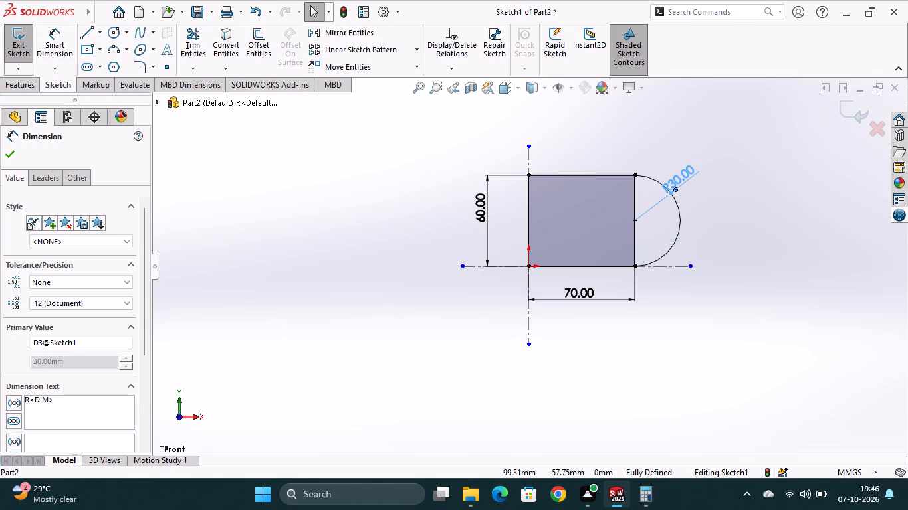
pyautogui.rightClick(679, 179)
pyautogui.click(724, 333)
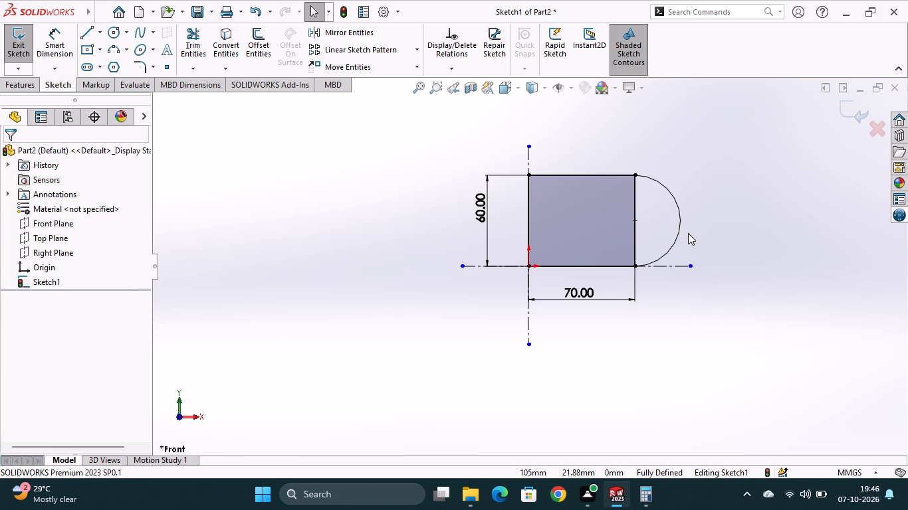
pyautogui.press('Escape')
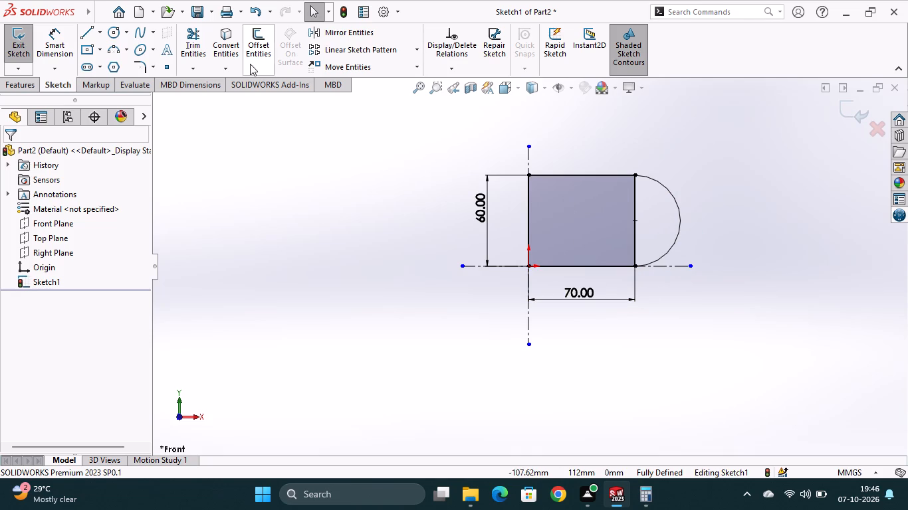
# Trim away the vertical line between the rectangle and the arc to leave one rounded-end profile.
pyautogui.click(197, 46)
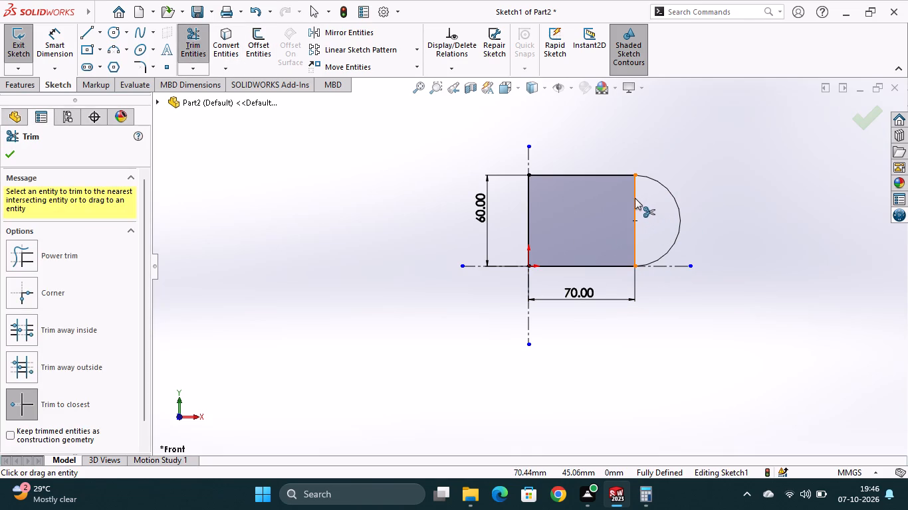
pyautogui.click(635, 198)
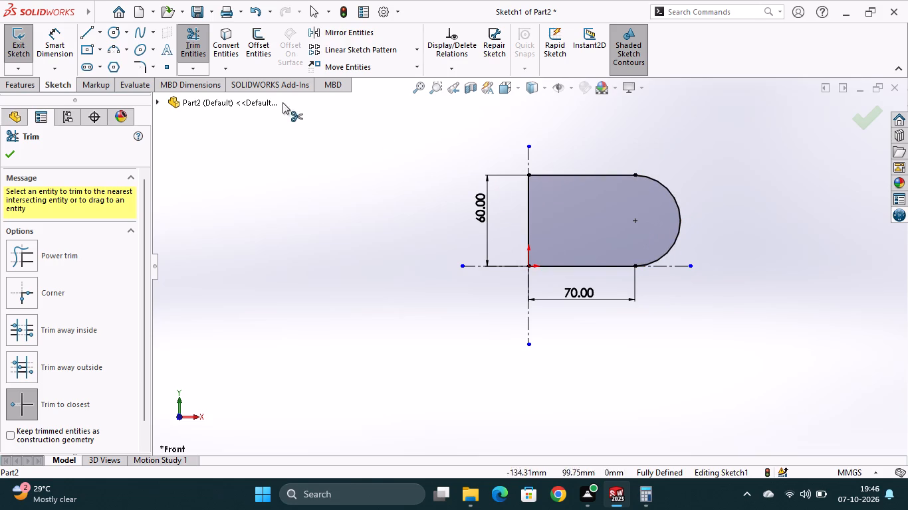
# Extrude the round-ended profile from the Front Plane as a Mid Plane boss with a depth of 12 mm.
pyautogui.click(24, 87)
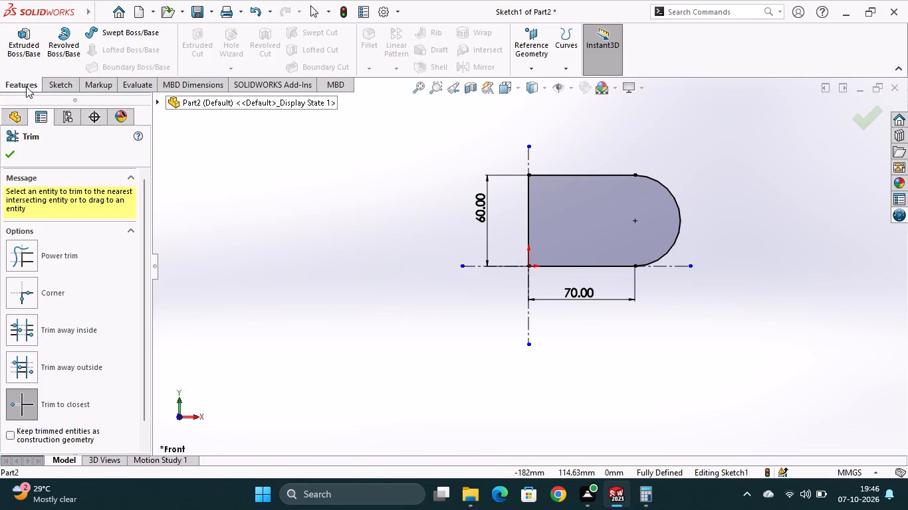
pyautogui.click(22, 55)
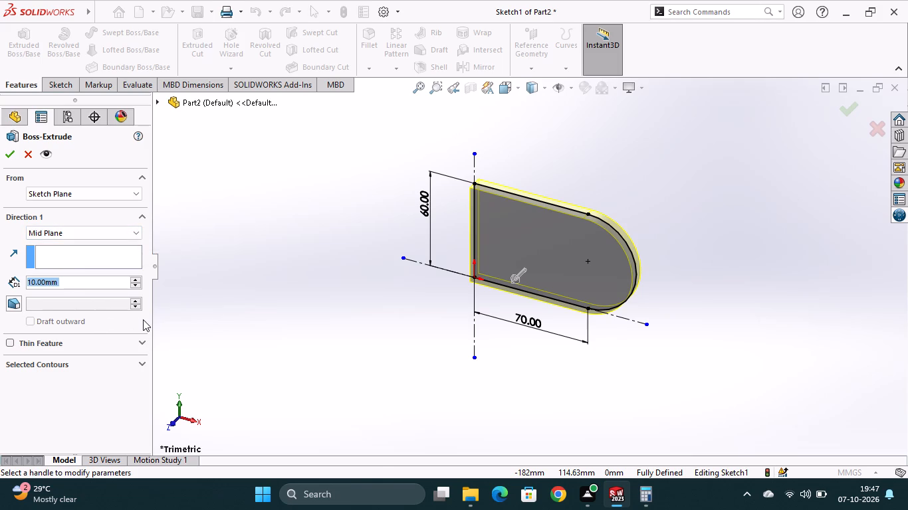
pyautogui.click(83, 235)
pyautogui.click(89, 234)
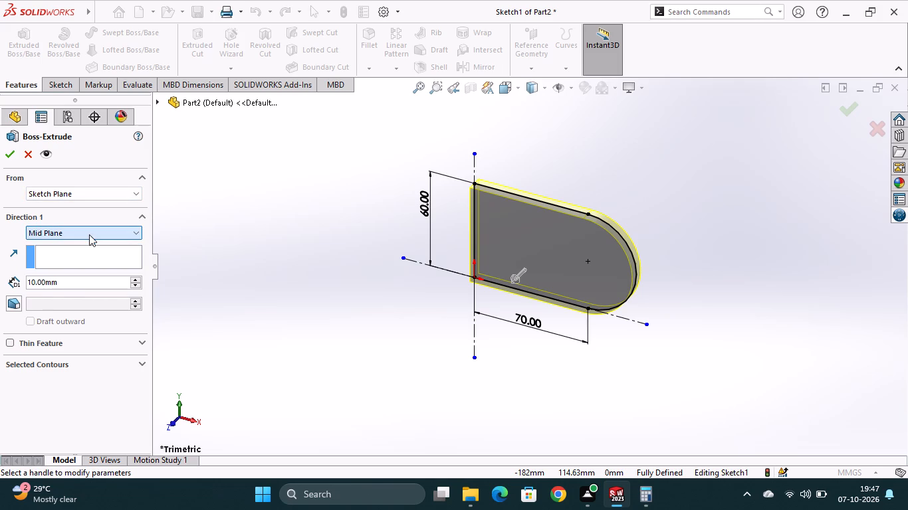
pyautogui.click(62, 281)
pyautogui.click(62, 281)
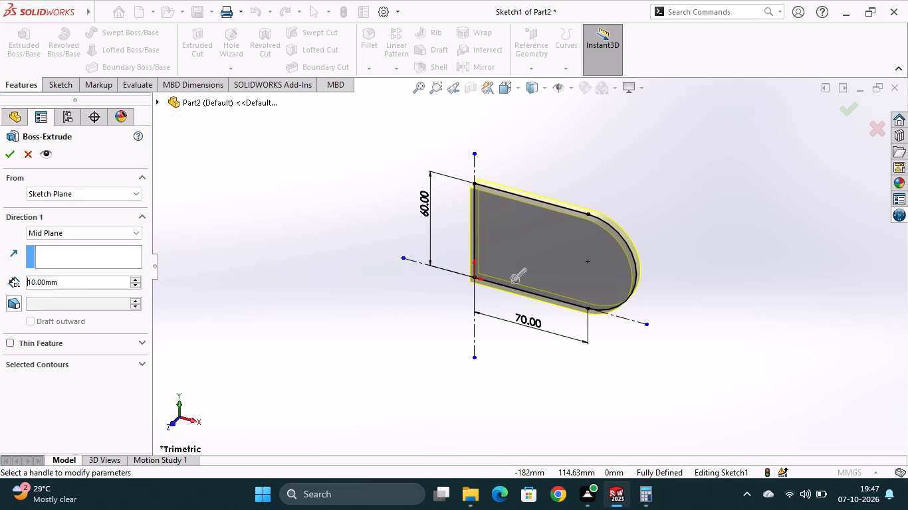
pyautogui.press('1')
pyautogui.press('2')
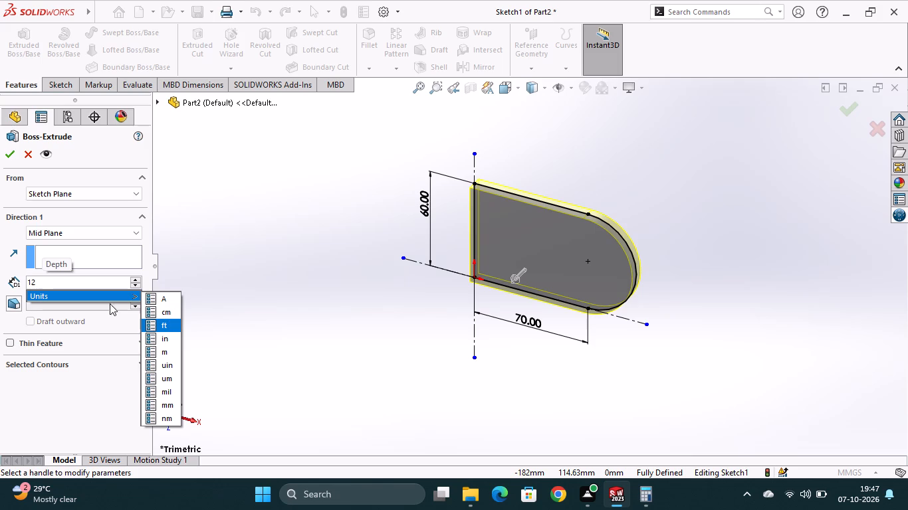
pyautogui.click(251, 235)
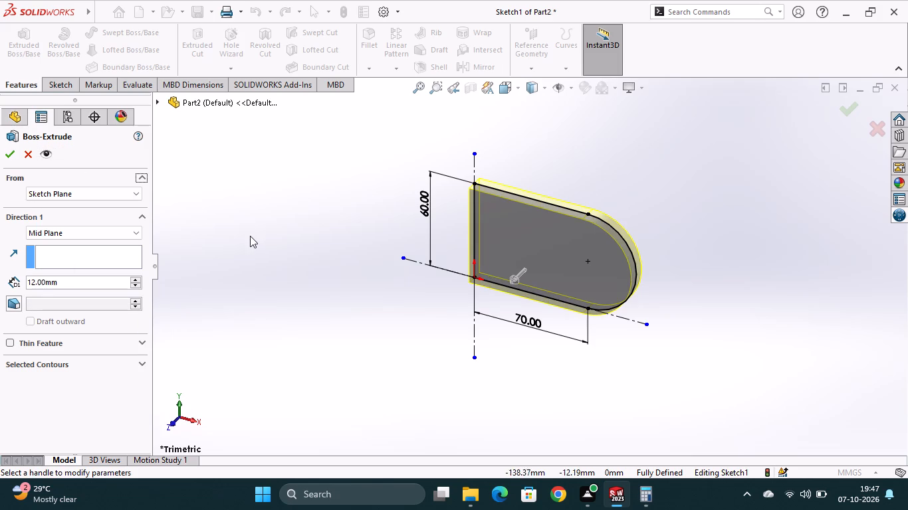
pyautogui.click(9, 152)
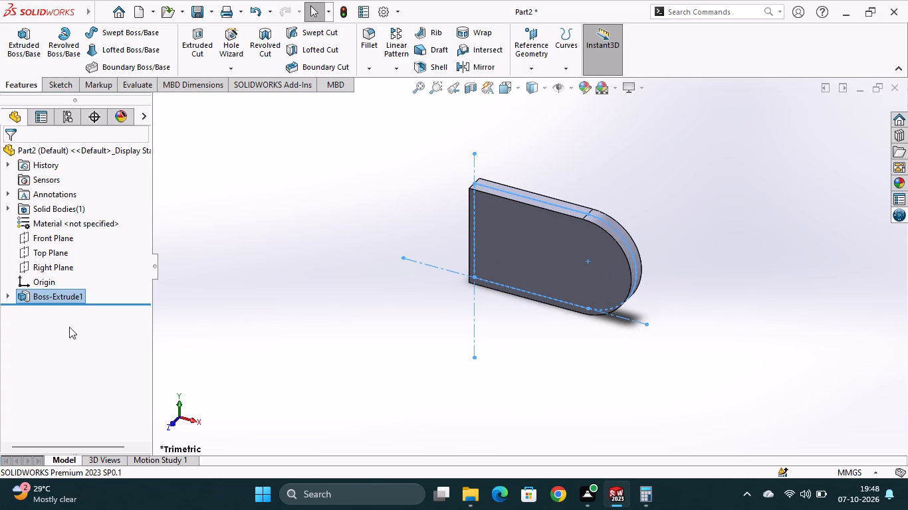
# Reopen the extrusion's sketch and draw a circle of about 13 mm radius inside the profile, level with the end arc's centre.
pyautogui.rightClick(66, 296)
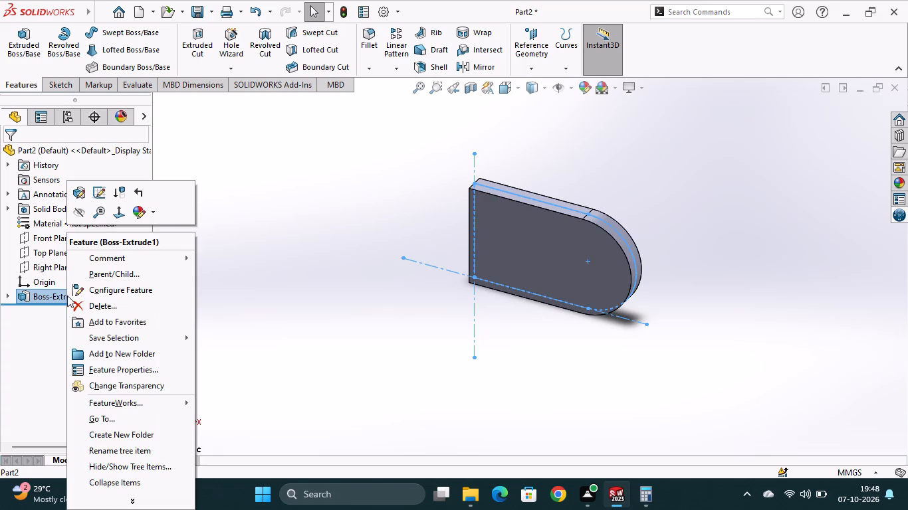
pyautogui.click(93, 191)
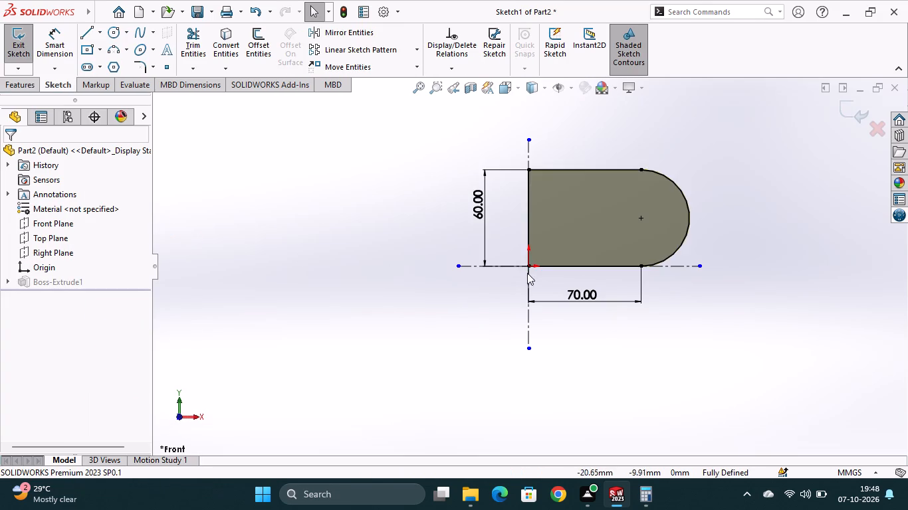
pyautogui.click(113, 32)
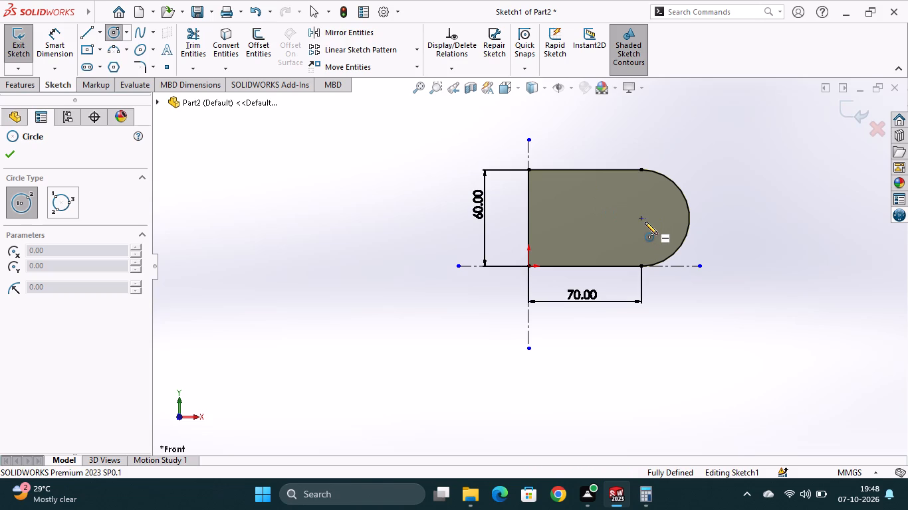
pyautogui.click(611, 217)
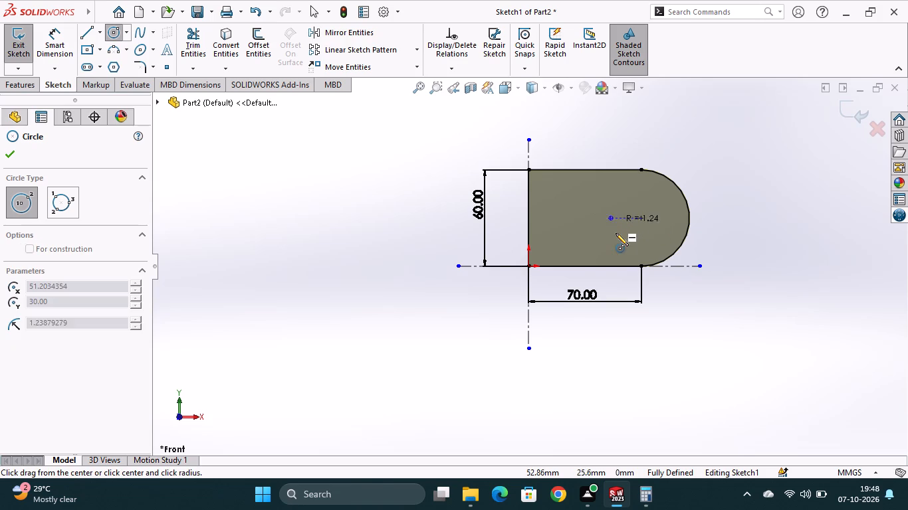
pyautogui.click(617, 238)
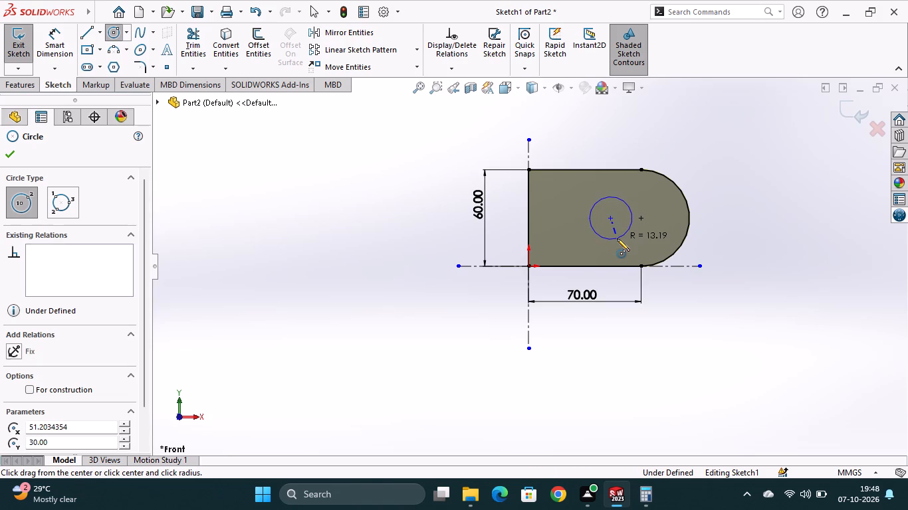
pyautogui.press('Escape')
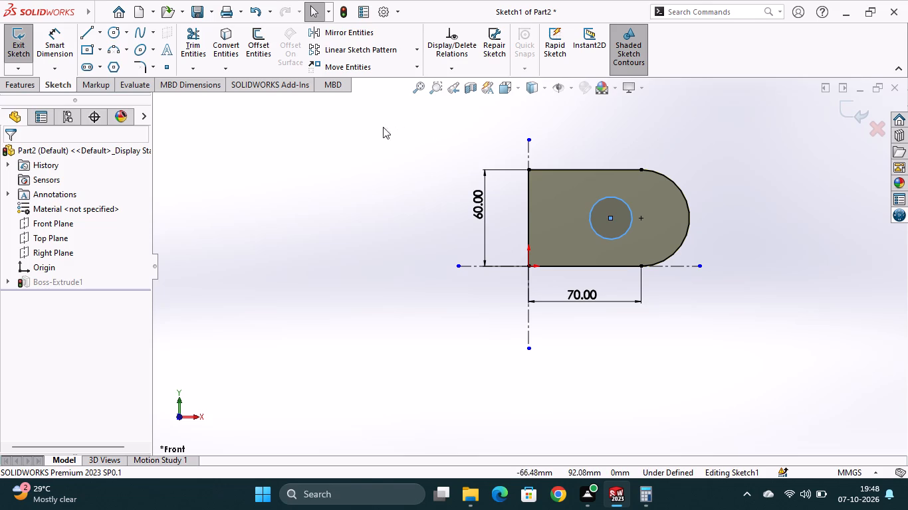
# Dimension the circle's centre 70 mm horizontally from the origin.
pyautogui.click(57, 39)
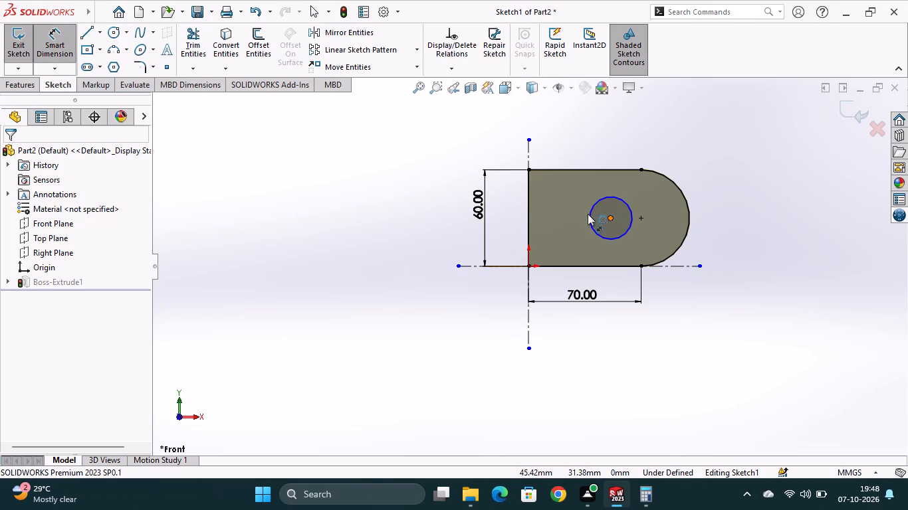
pyautogui.click(528, 265)
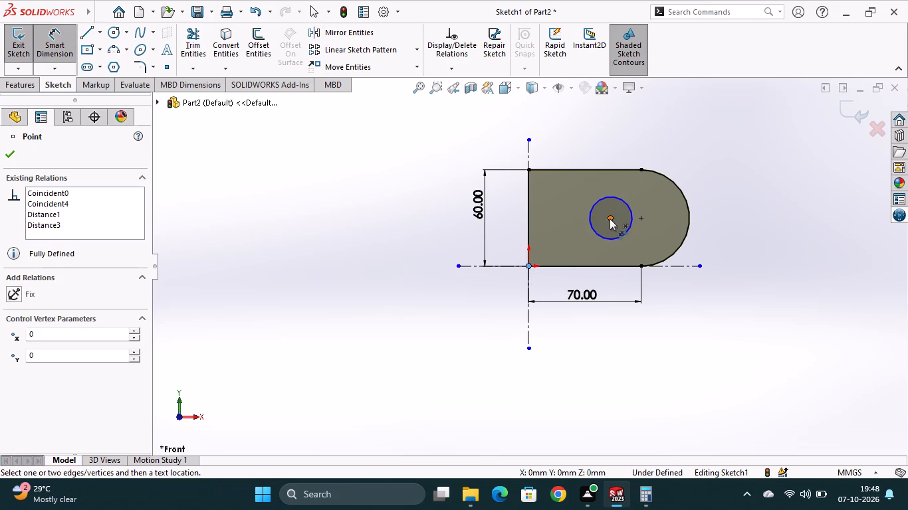
pyautogui.click(610, 218)
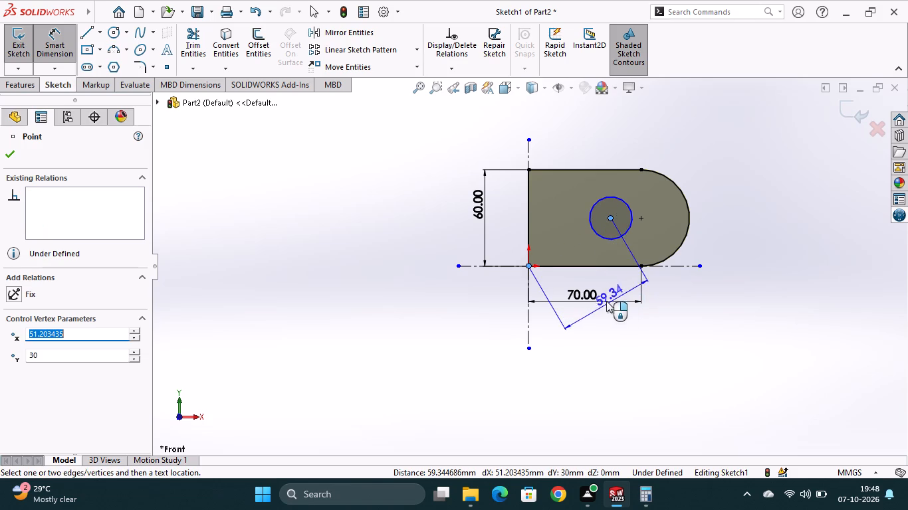
pyautogui.click(602, 318)
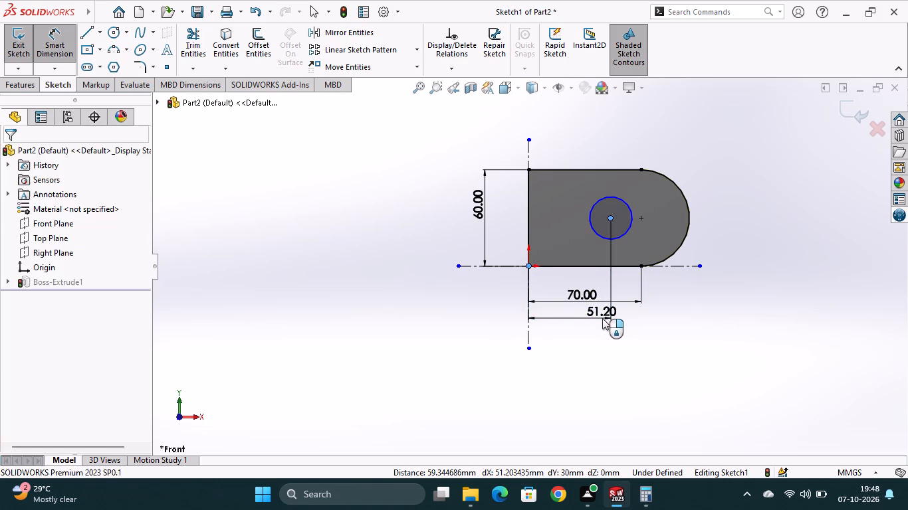
pyautogui.write('70')
pyautogui.press('Return')
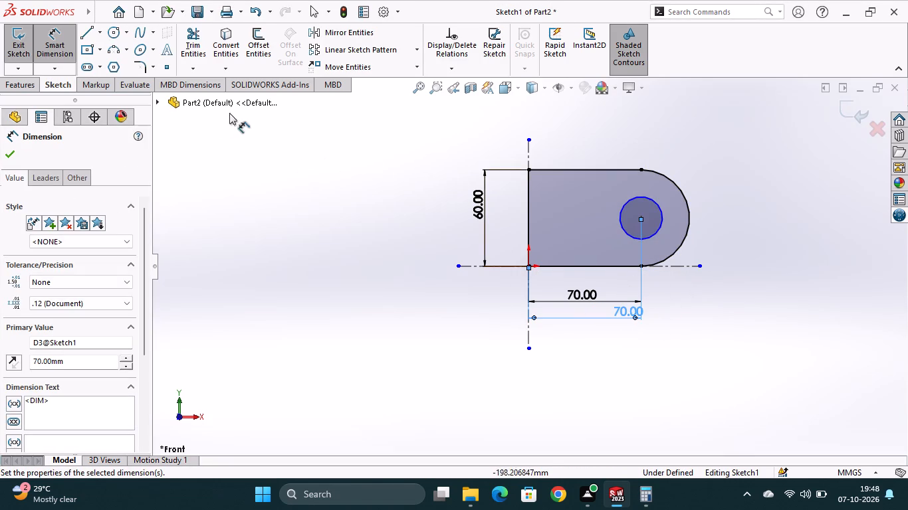
# Dimension the circle with a diameter of 16 mm.
pyautogui.click(661, 216)
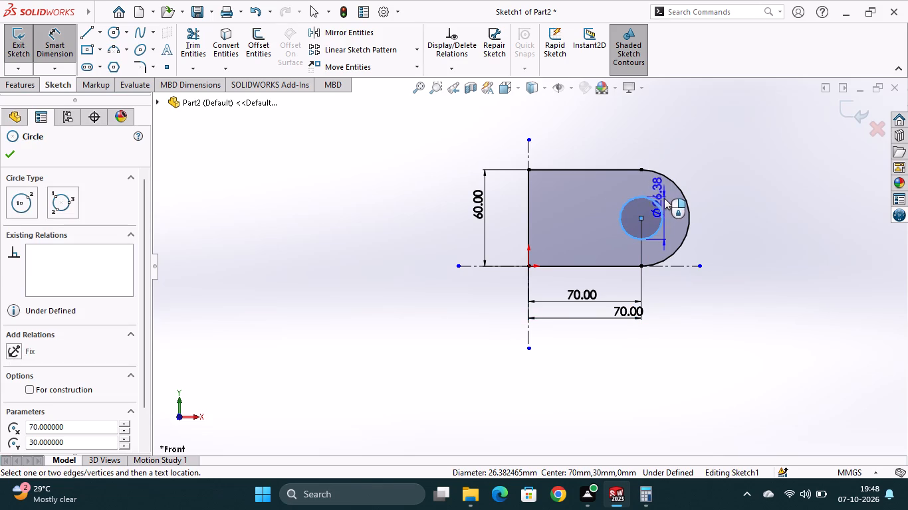
pyautogui.click(665, 197)
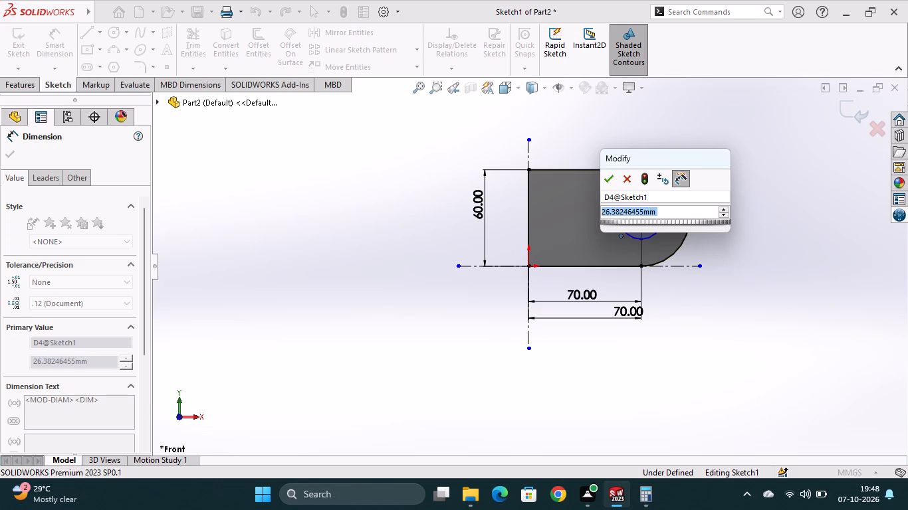
pyautogui.write('16')
pyautogui.press('Return')
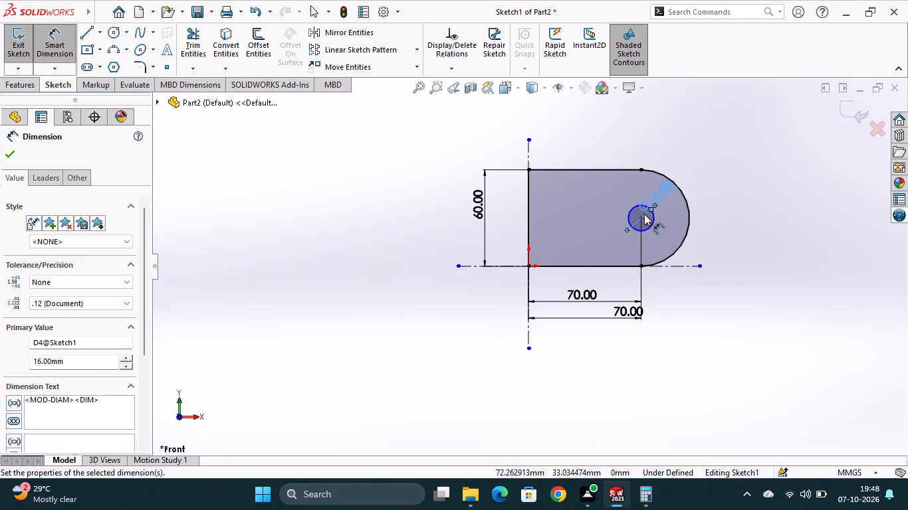
# Add a vertical driven dimension between the end arc's upper endpoint and the circle's centre.
pyautogui.click(641, 168)
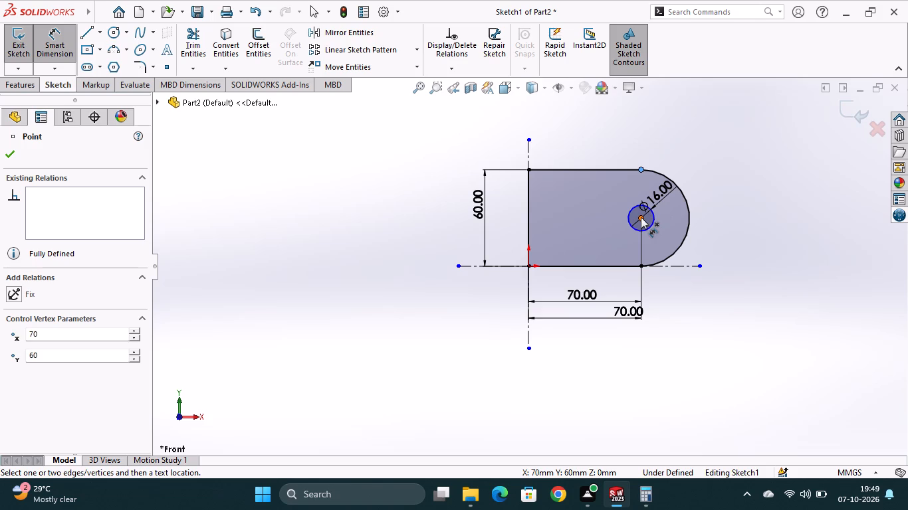
pyautogui.click(641, 217)
pyautogui.click(706, 211)
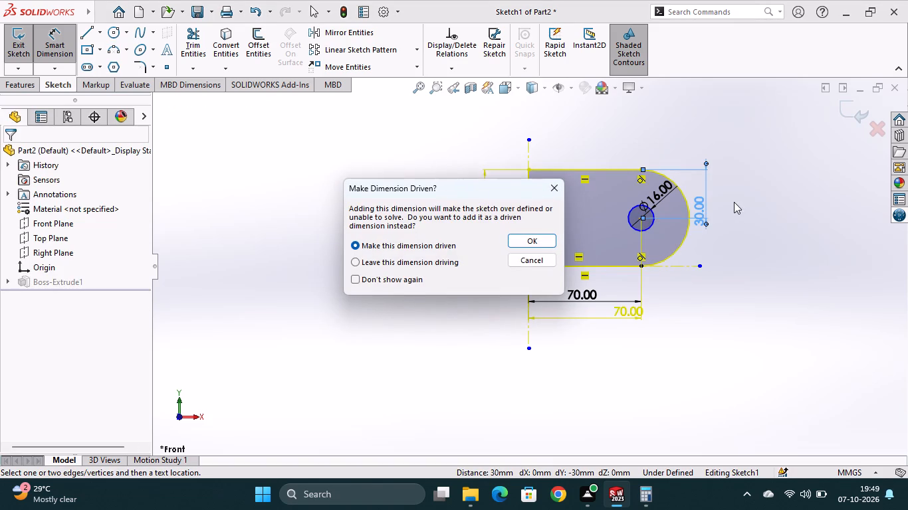
pyautogui.click(542, 242)
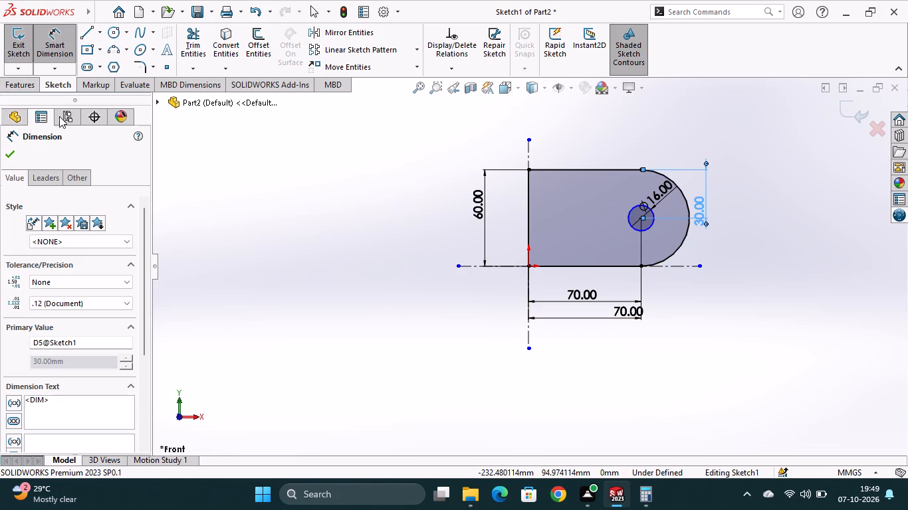
pyautogui.click(13, 157)
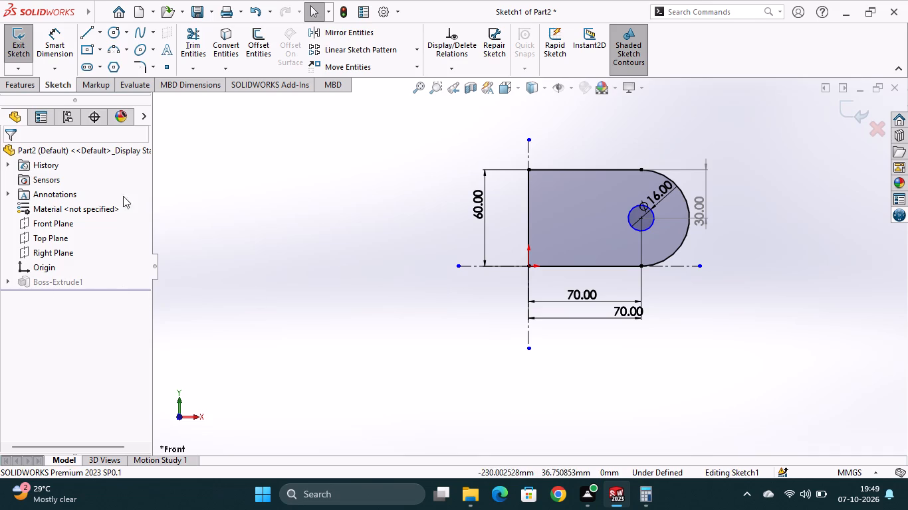
# Exit the edited sketch to rebuild the plate with the 16 mm hole through its rounded end.
pyautogui.moveTo(620, 358); pyautogui.dragTo(622, 246, button='middle')
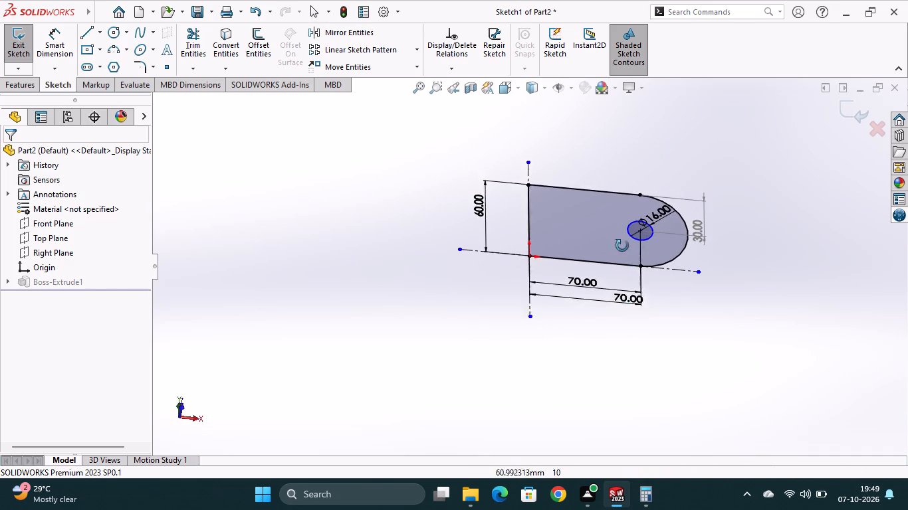
pyautogui.moveTo(622, 246); pyautogui.dragTo(608, 226, button='middle')
pyautogui.click(30, 88)
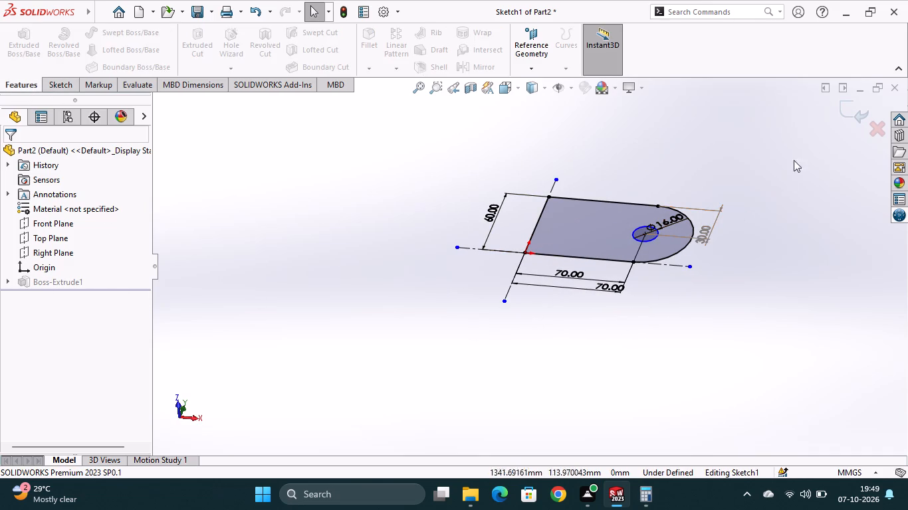
pyautogui.click(851, 119)
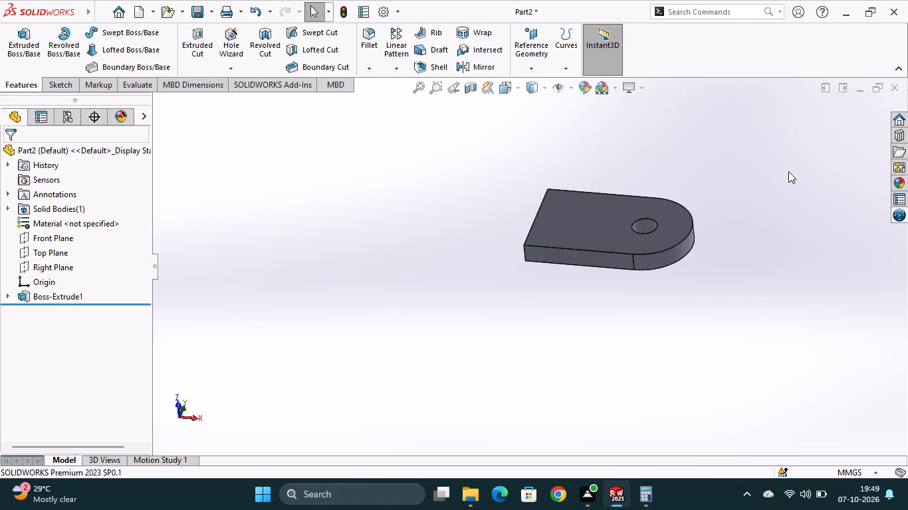
# Sketch a closed line rectangle, about 49.9 by 60 mm, on the plate's upper face, starting at its straight end.
pyautogui.moveTo(663, 317); pyautogui.dragTo(619, 268, button='middle')
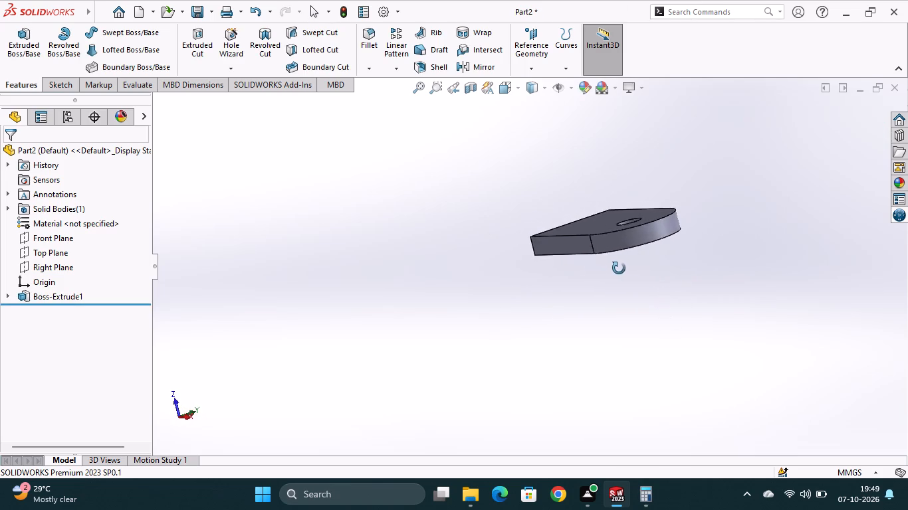
pyautogui.moveTo(619, 268); pyautogui.dragTo(651, 272, button='middle')
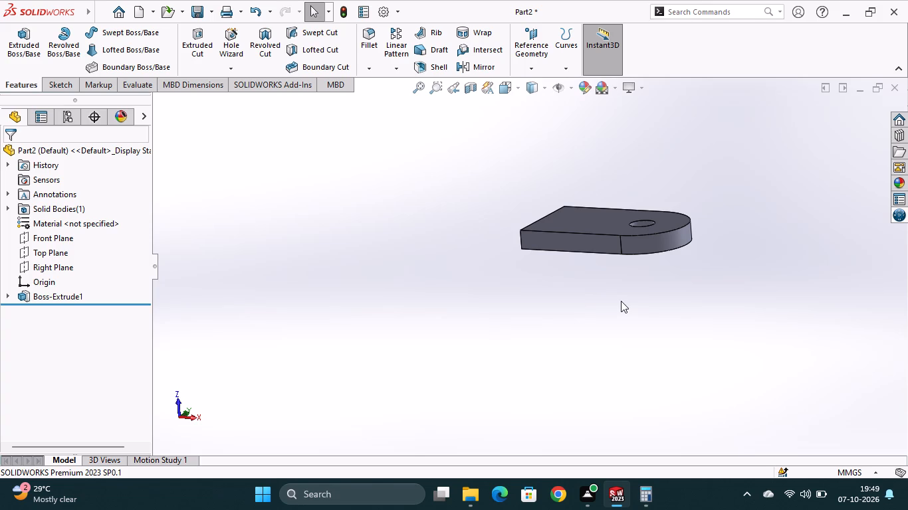
pyautogui.click(600, 224)
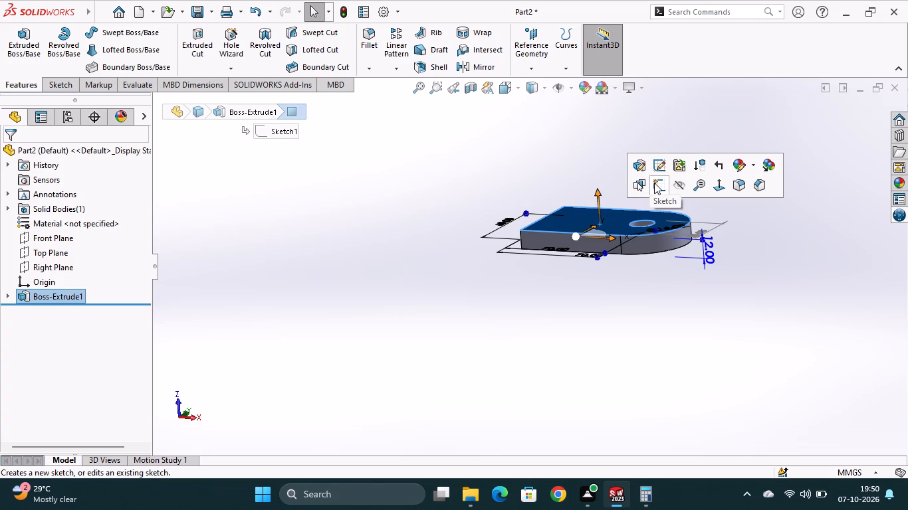
pyautogui.click(654, 183)
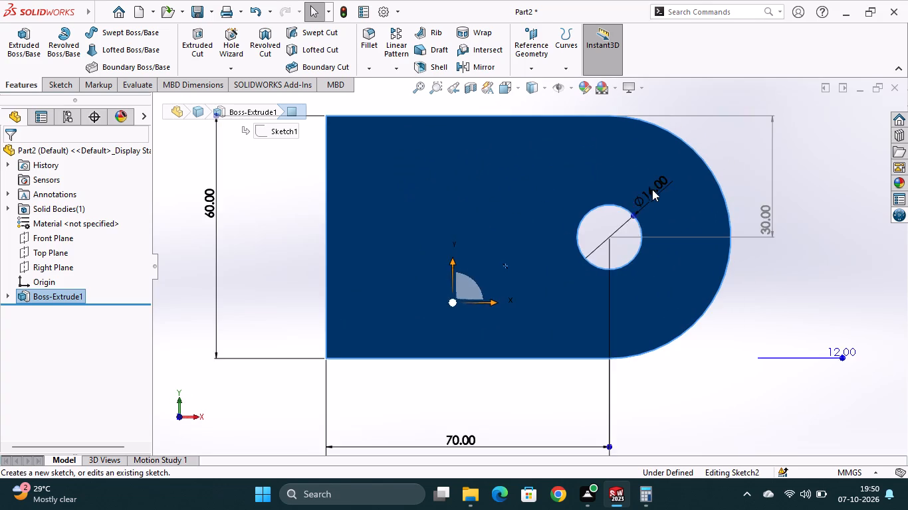
pyautogui.scroll(-1, 486, 248)
pyautogui.scroll(2, 486, 248)
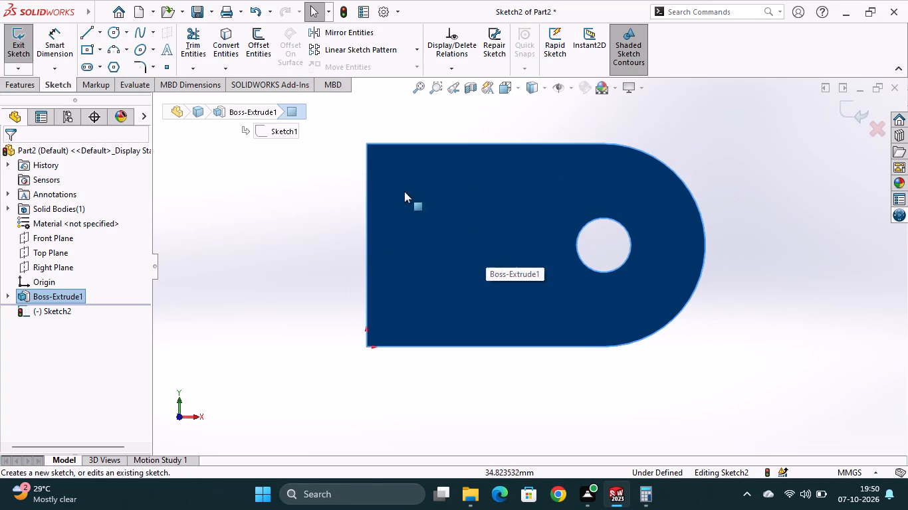
pyautogui.click(84, 34)
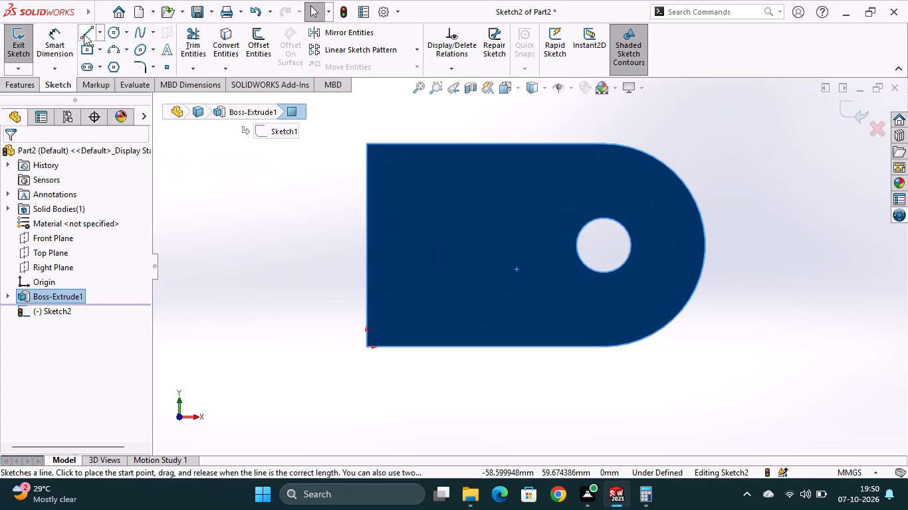
pyautogui.click(366, 145)
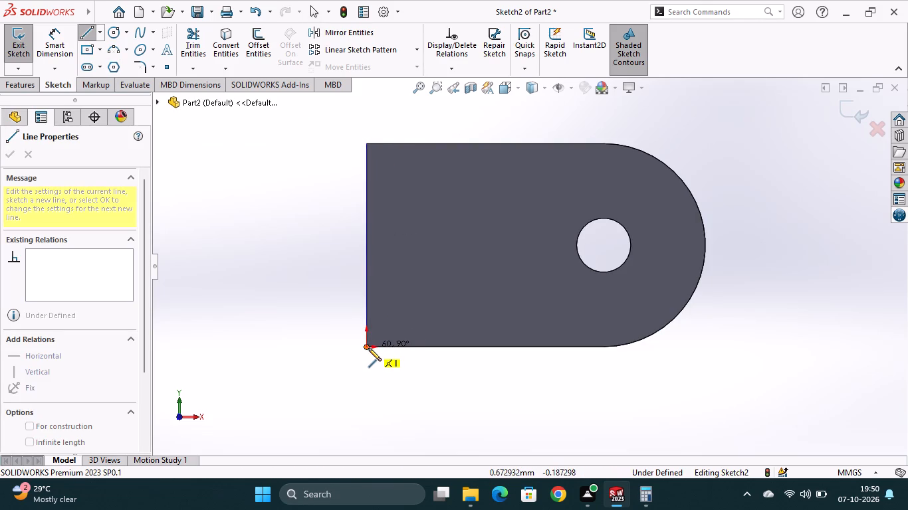
pyautogui.click(366, 347)
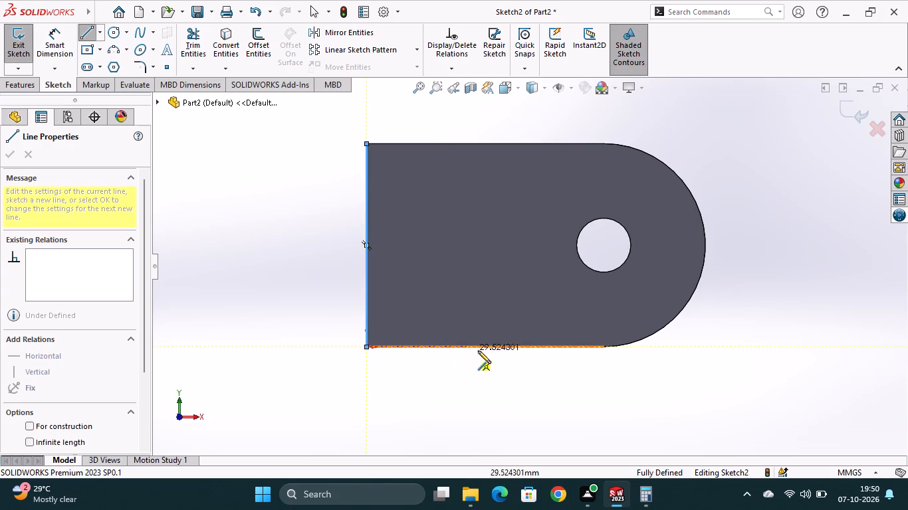
pyautogui.click(536, 347)
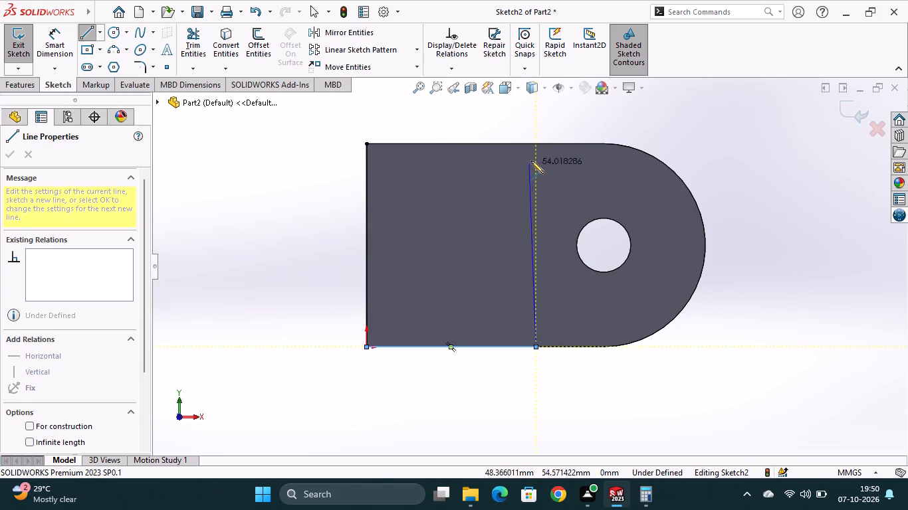
pyautogui.click(537, 145)
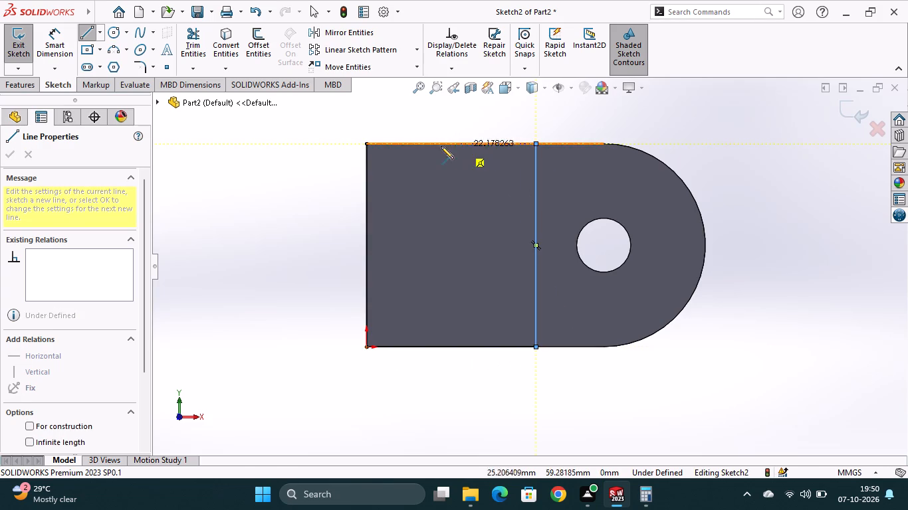
pyautogui.click(365, 143)
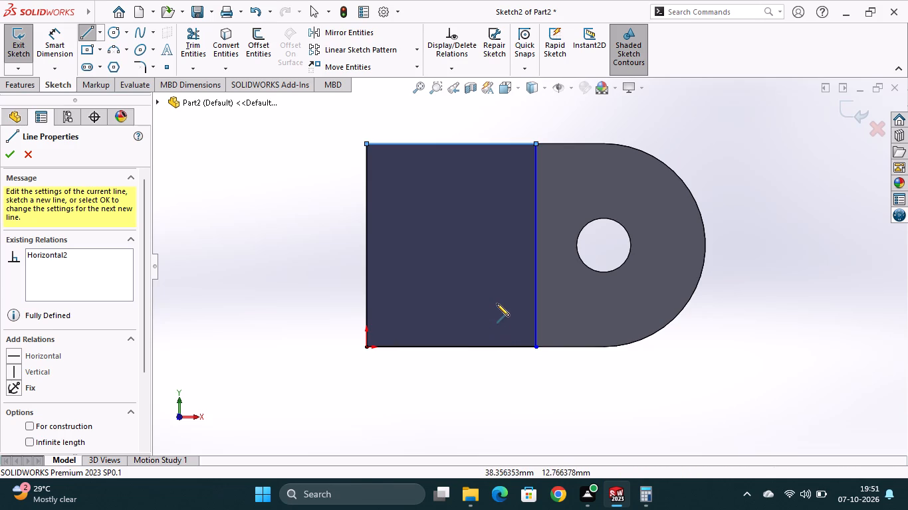
pyautogui.press('Escape')
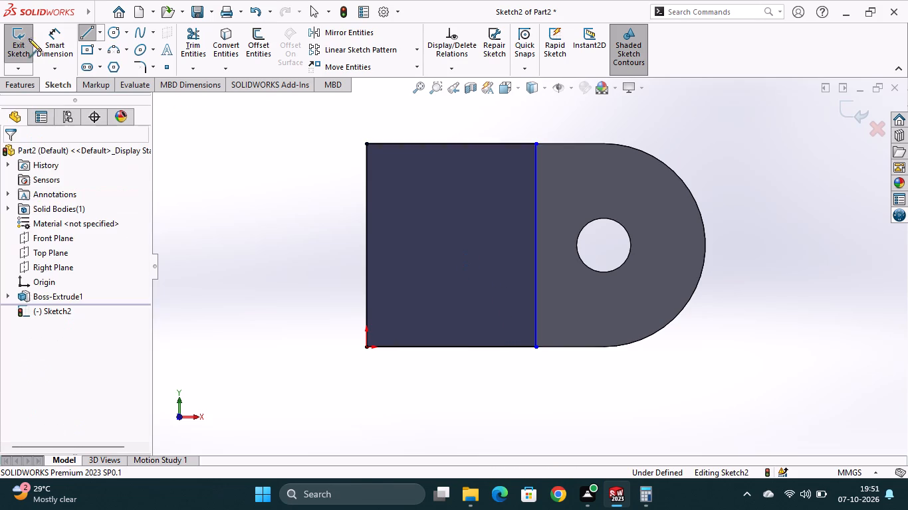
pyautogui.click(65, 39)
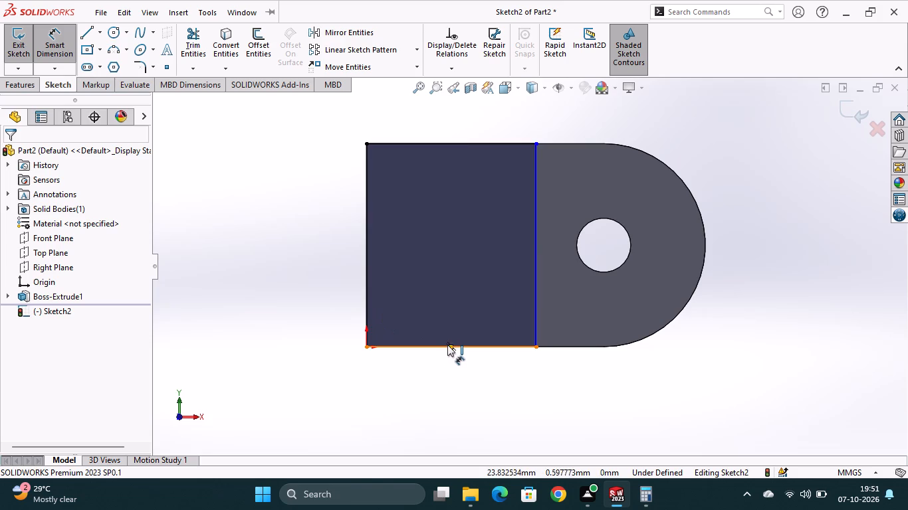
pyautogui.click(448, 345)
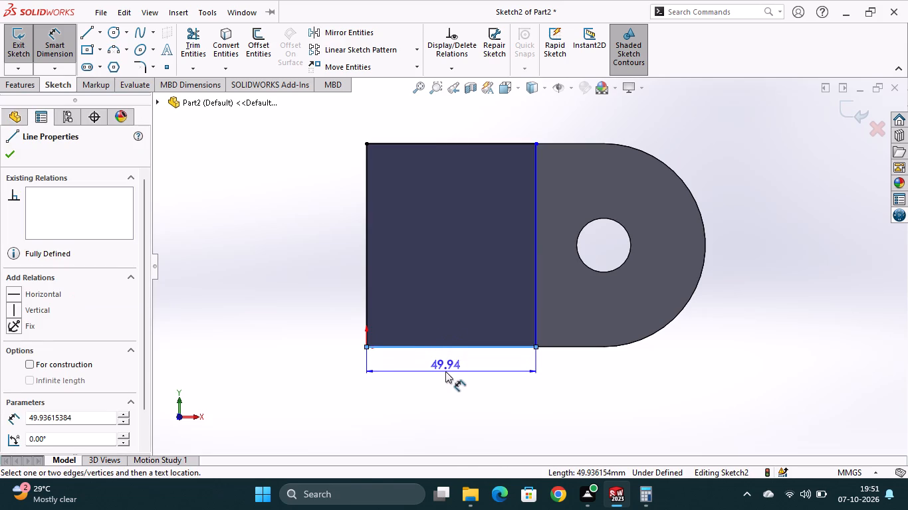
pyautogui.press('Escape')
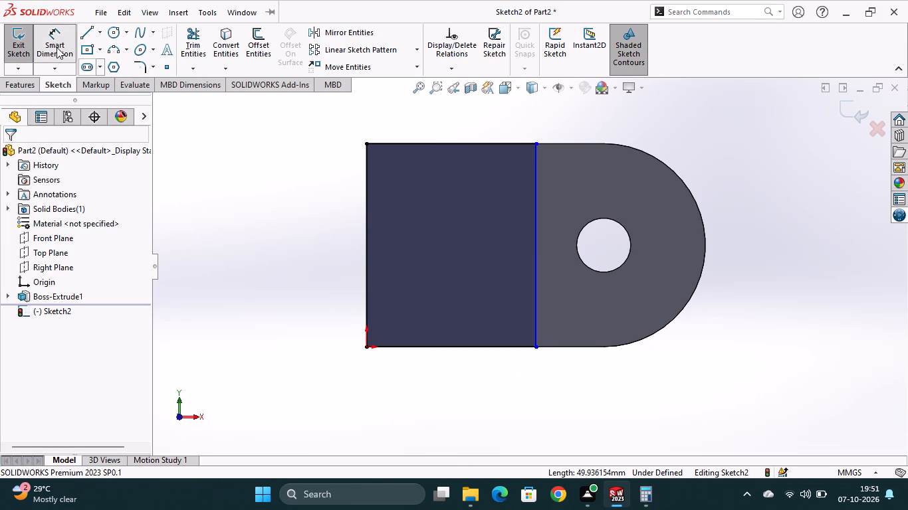
# Dimension the horizontal distance between the rectangle's two lower corners as 50 mm.
pyautogui.click(57, 47)
pyautogui.click(62, 45)
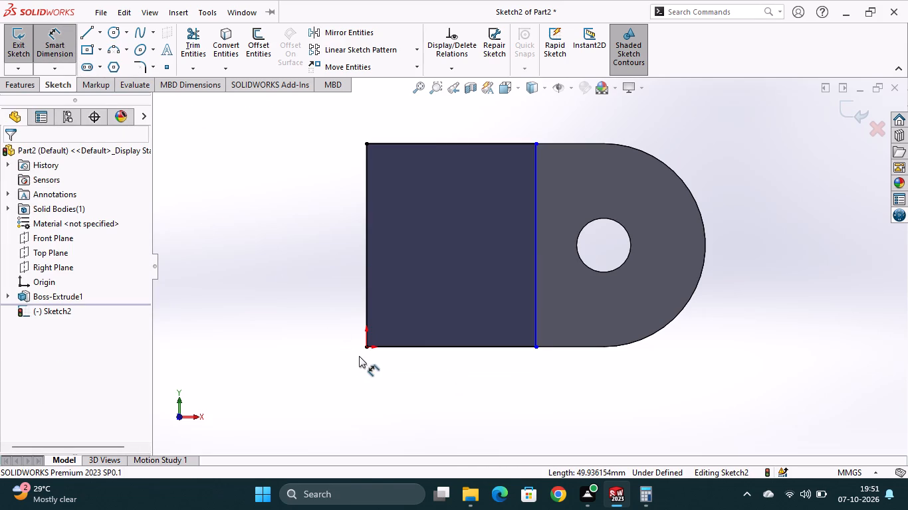
pyautogui.click(366, 346)
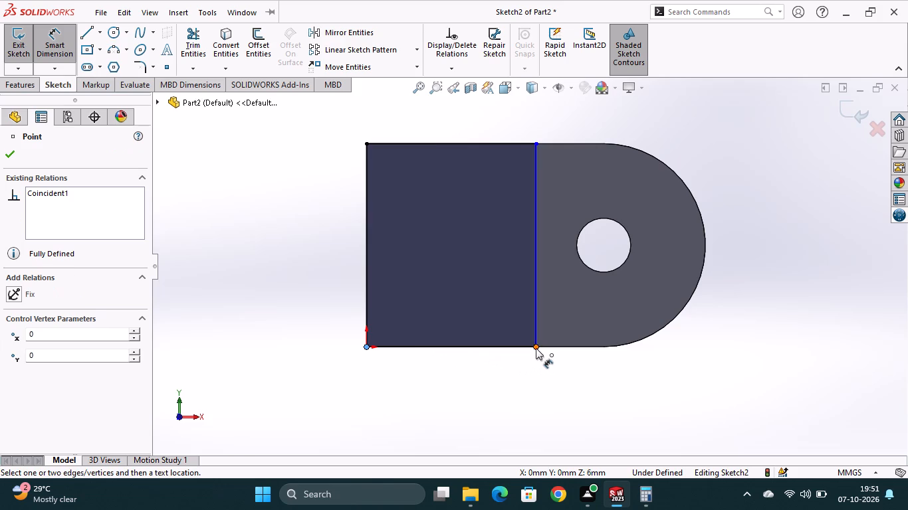
pyautogui.click(536, 347)
pyautogui.click(444, 369)
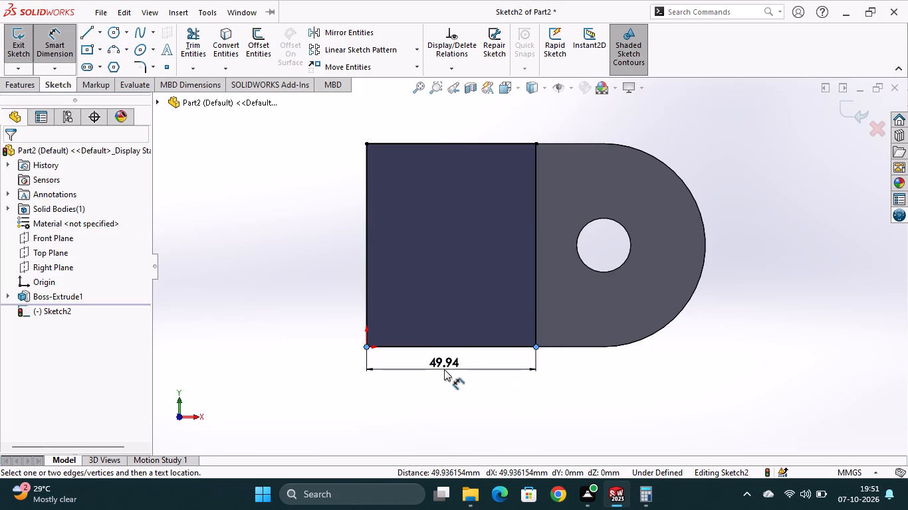
pyautogui.write('50')
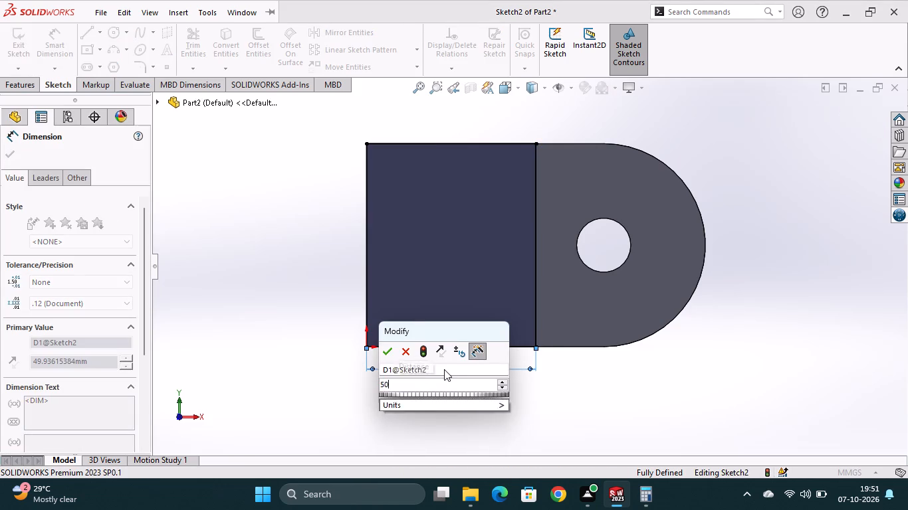
pyautogui.press('Return')
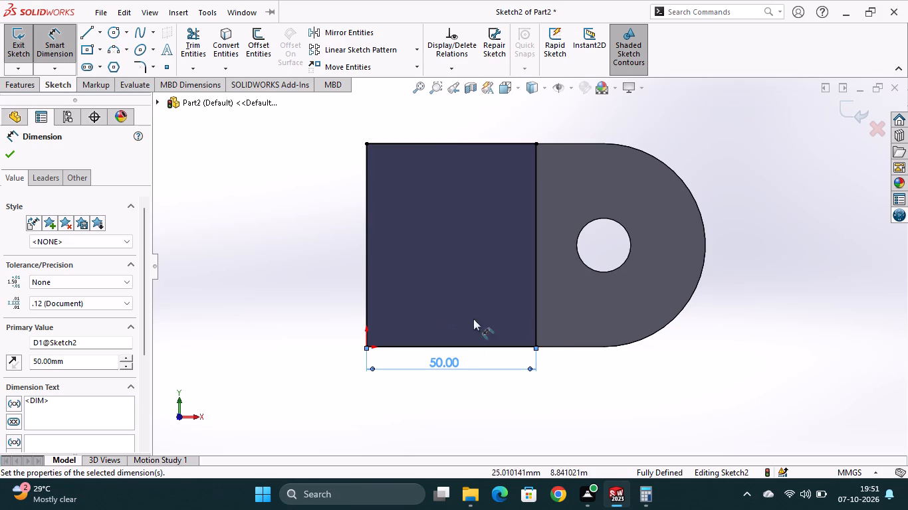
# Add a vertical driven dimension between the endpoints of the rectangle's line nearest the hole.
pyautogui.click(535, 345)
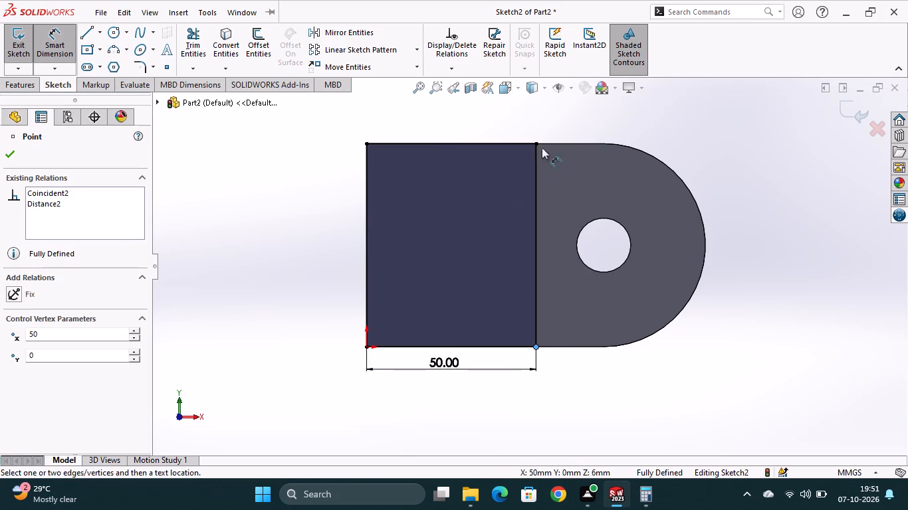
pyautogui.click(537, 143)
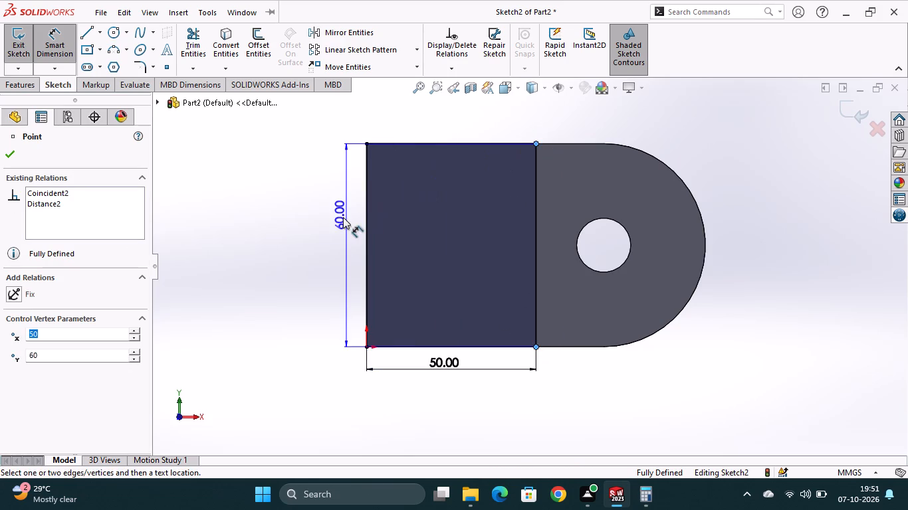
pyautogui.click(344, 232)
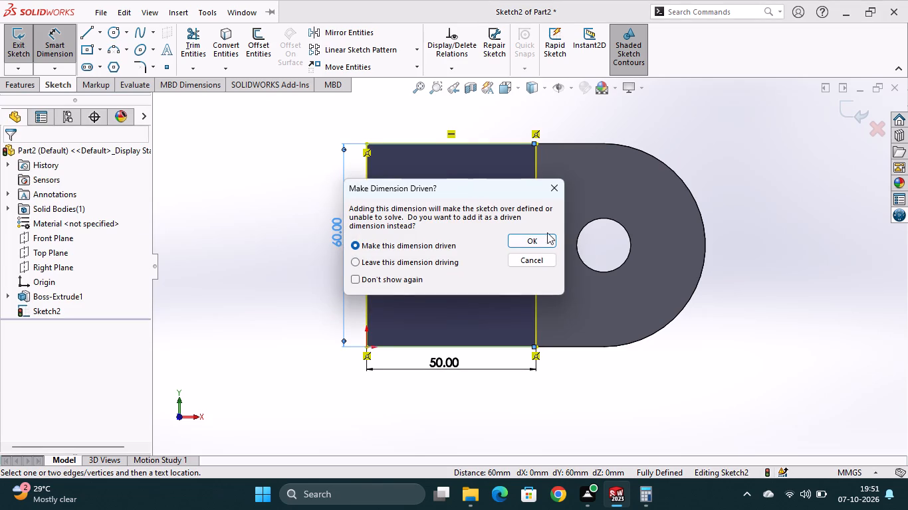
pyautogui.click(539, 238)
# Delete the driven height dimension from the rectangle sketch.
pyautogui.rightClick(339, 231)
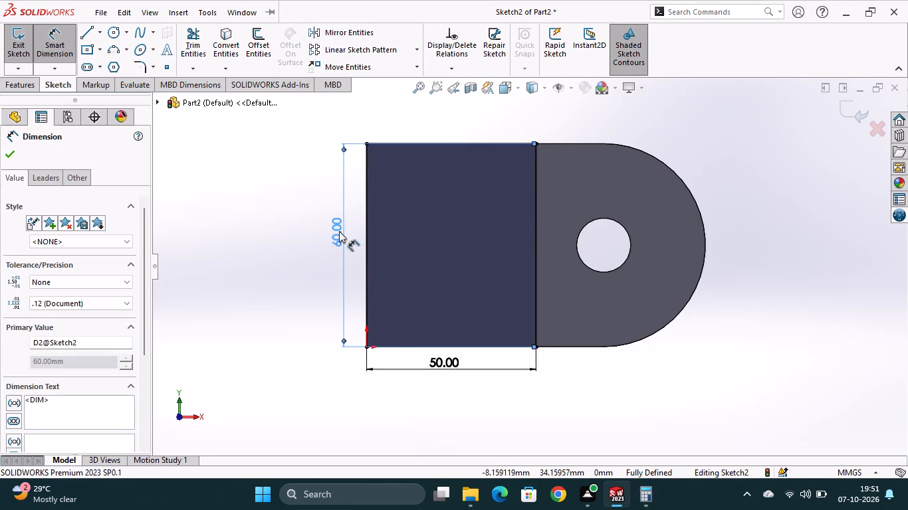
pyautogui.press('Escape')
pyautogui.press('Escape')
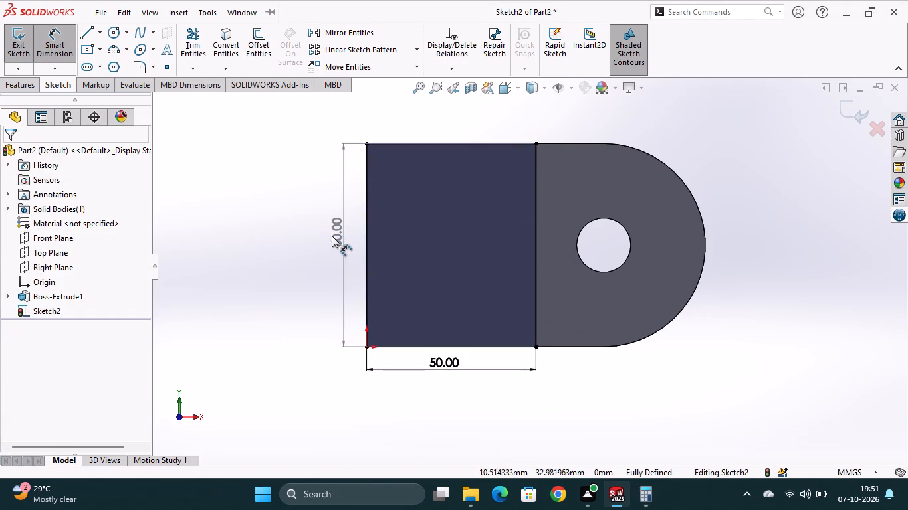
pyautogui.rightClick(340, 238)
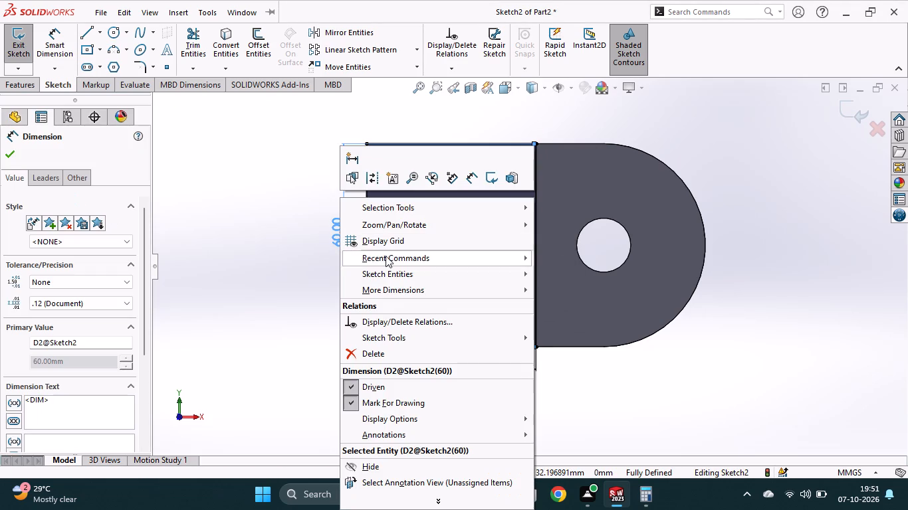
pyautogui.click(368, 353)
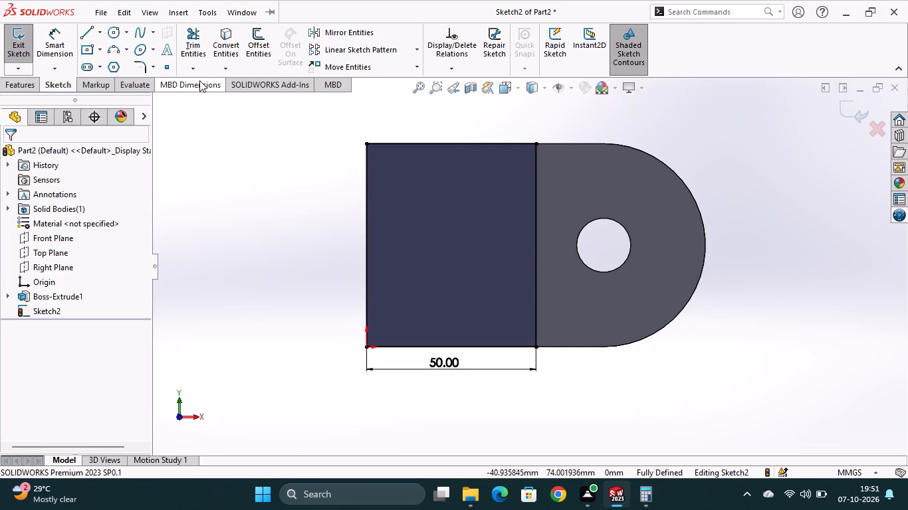
# Extrude the rectangle upward from the plate as a 12 mm Blind boss with merged result.
pyautogui.click(23, 84)
pyautogui.click(25, 57)
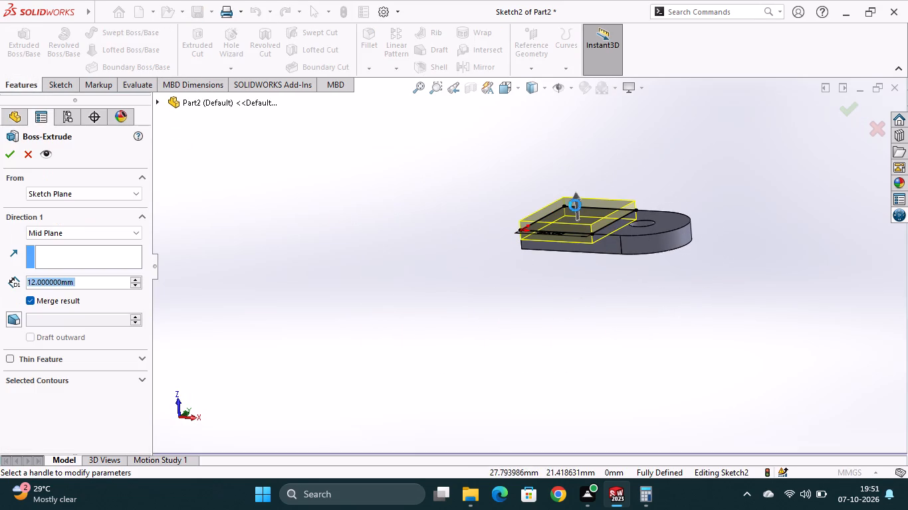
pyautogui.click(84, 232)
pyautogui.click(70, 246)
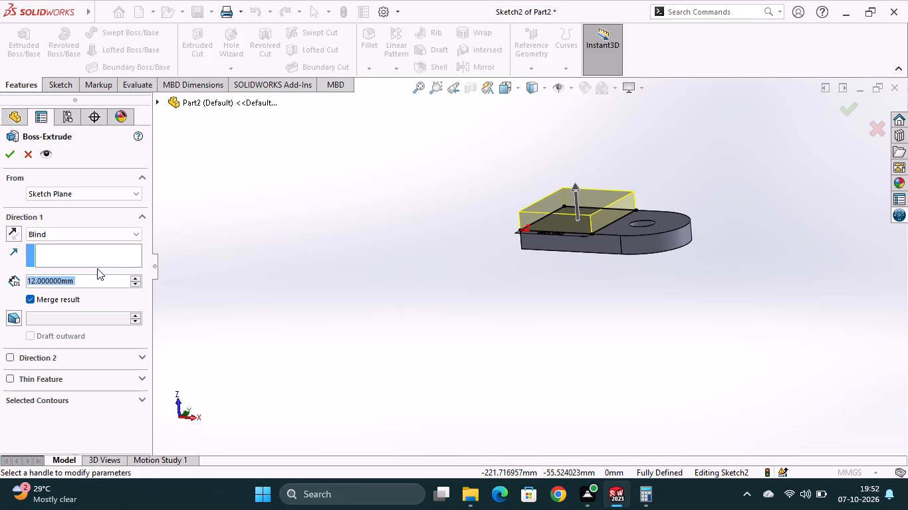
pyautogui.click(12, 156)
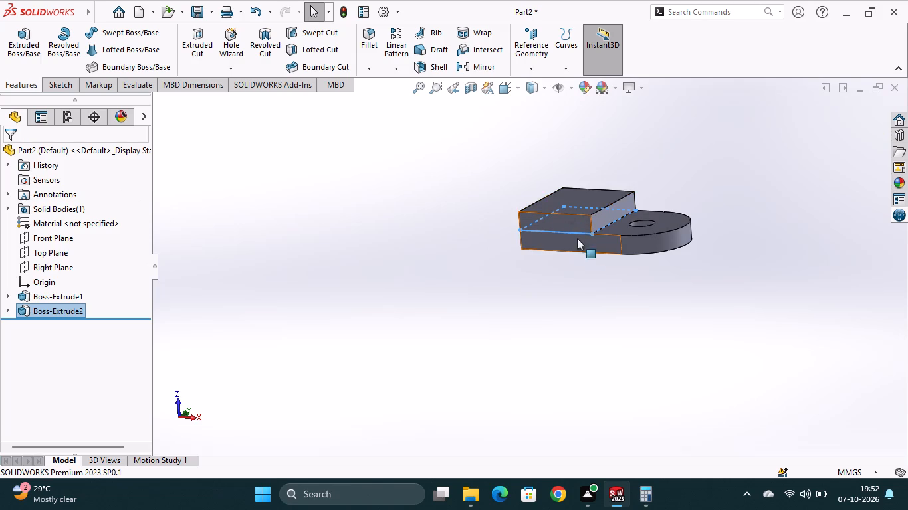
# Sketch a line rectangle about 21 by 13 mm on the raised block's top face, at the outer-end corner away from the origin.
pyautogui.click(593, 197)
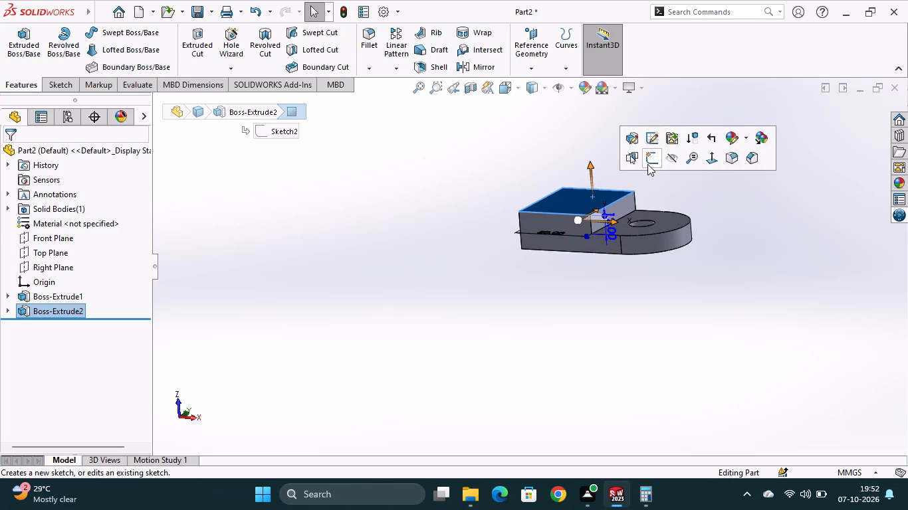
pyautogui.click(648, 163)
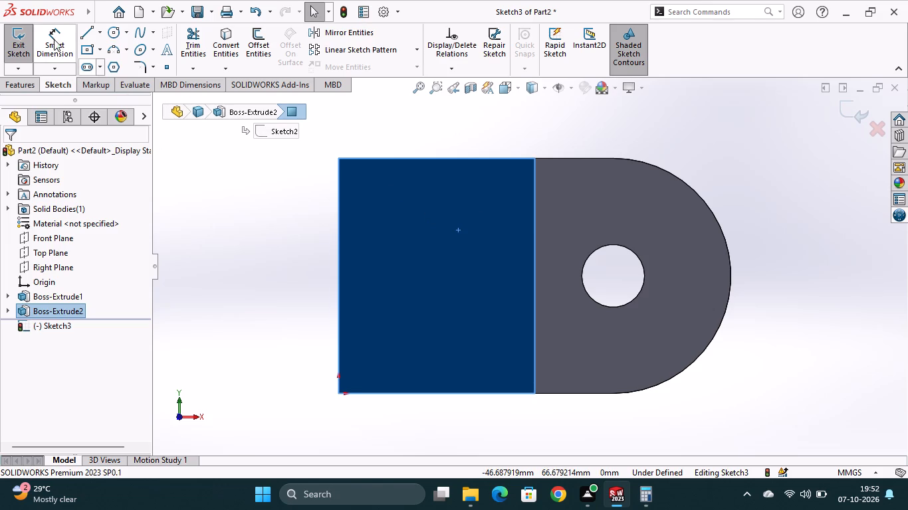
pyautogui.click(92, 35)
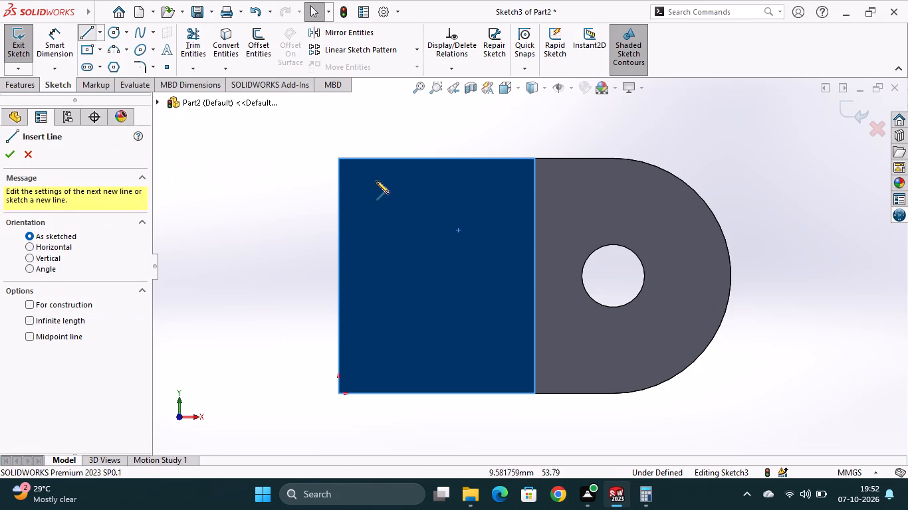
pyautogui.click(340, 159)
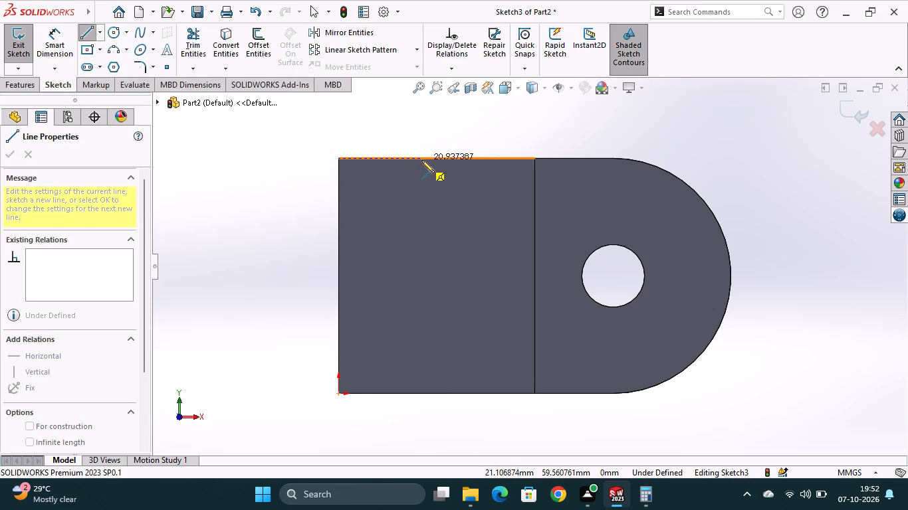
pyautogui.click(420, 159)
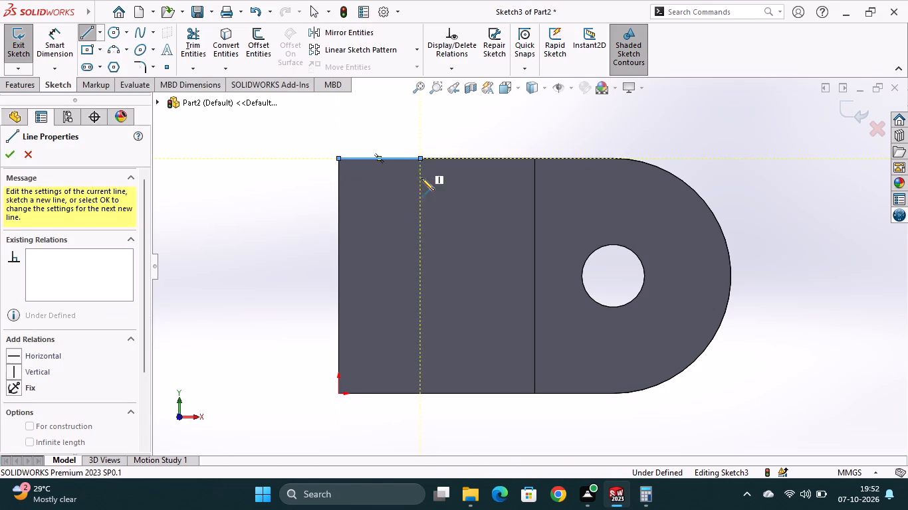
pyautogui.click(420, 209)
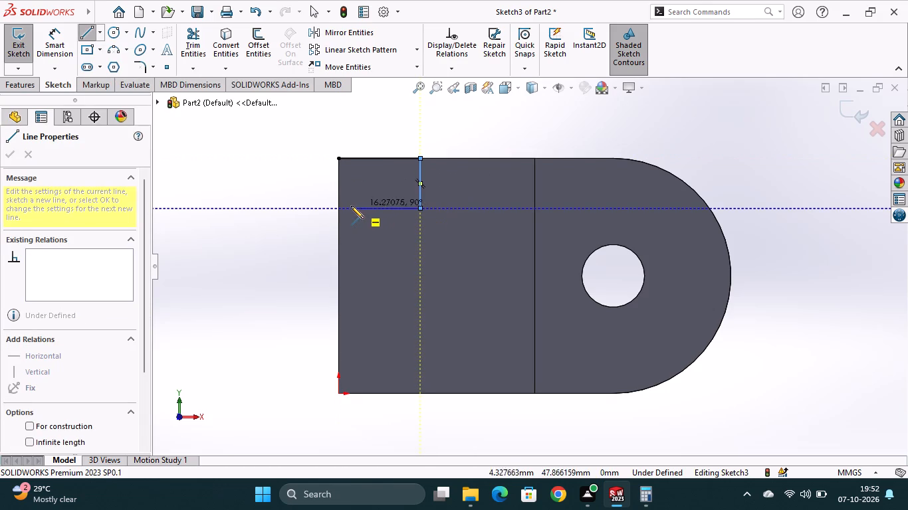
pyautogui.click(338, 209)
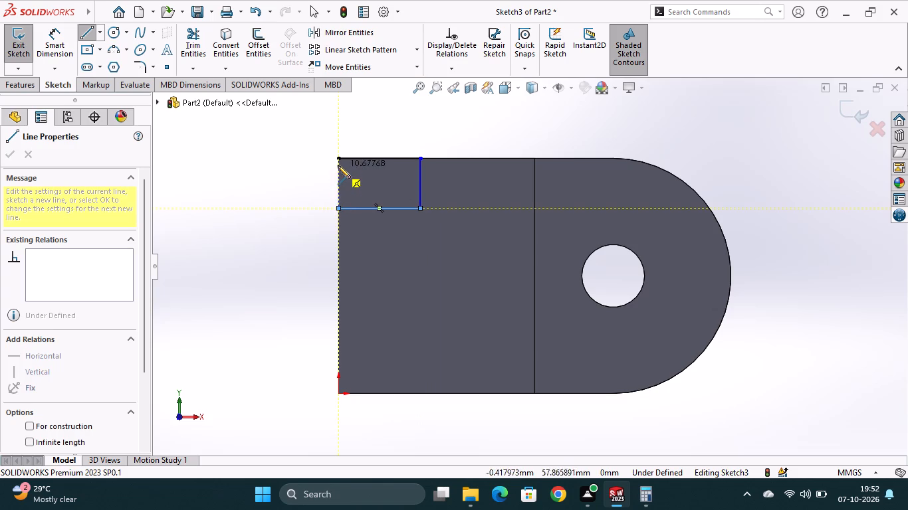
pyautogui.click(338, 159)
pyautogui.press('Escape')
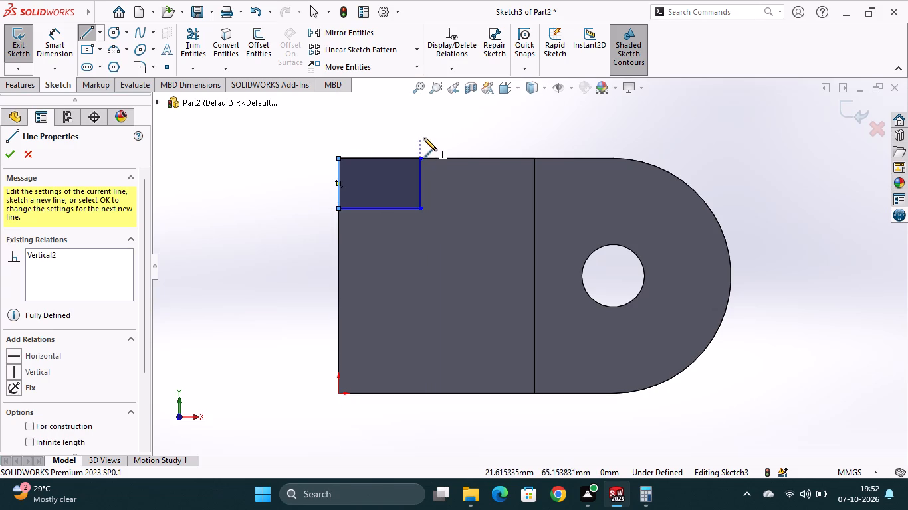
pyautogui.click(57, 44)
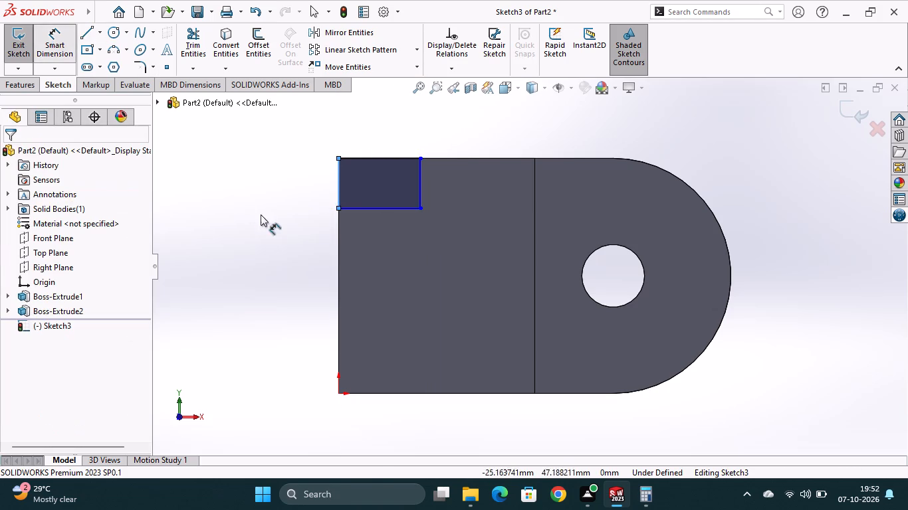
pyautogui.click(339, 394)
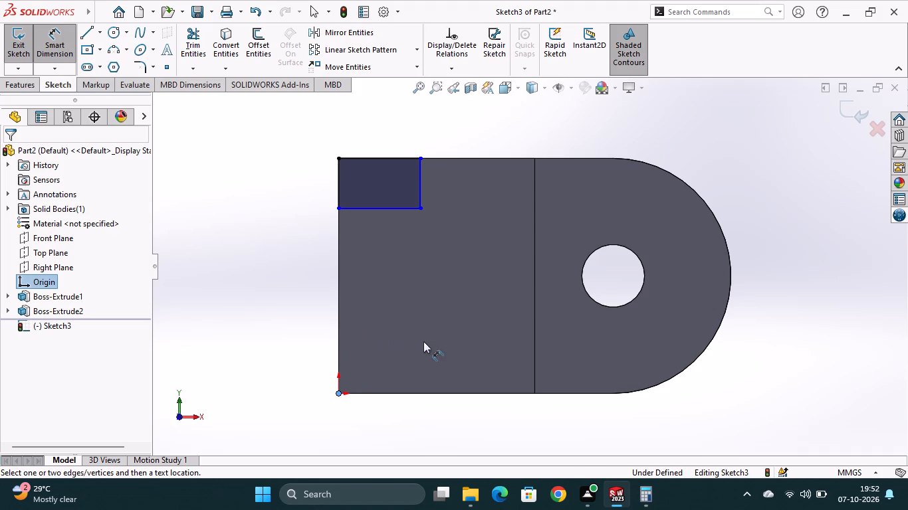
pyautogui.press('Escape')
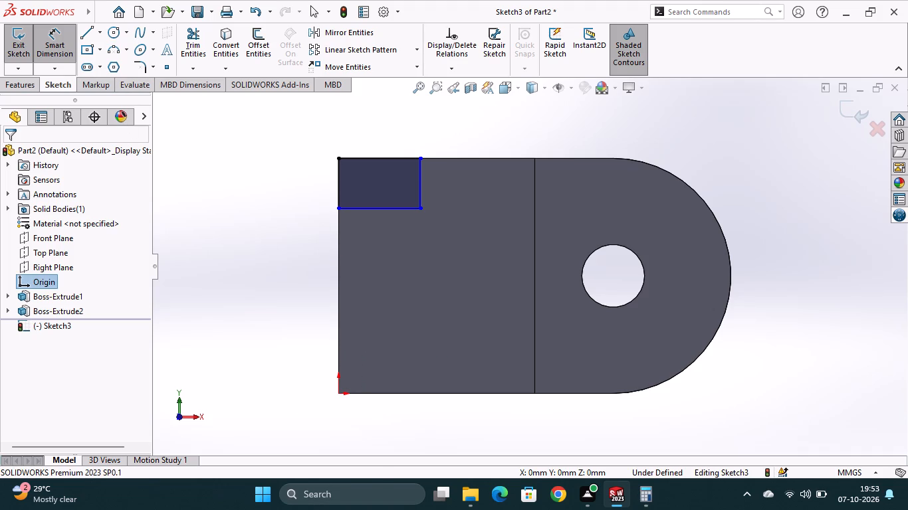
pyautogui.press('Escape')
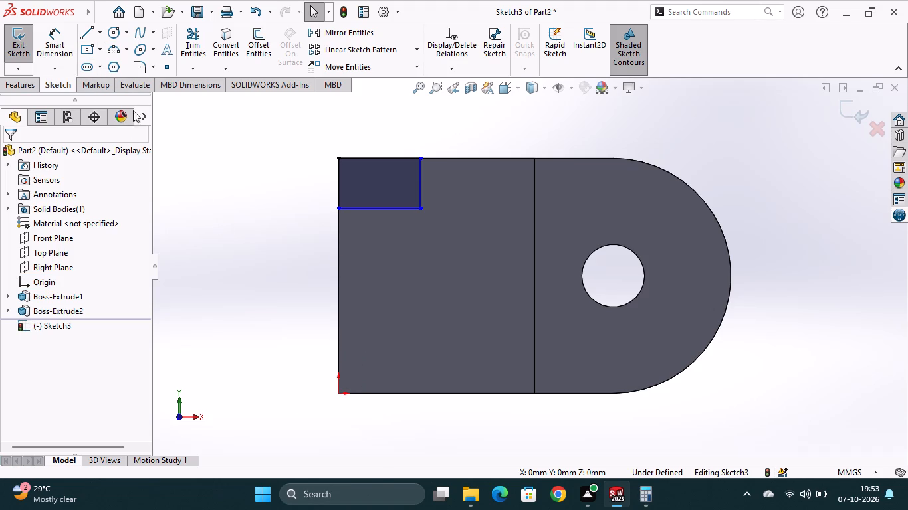
# Sketch a second line rectangle about 21 by 14 mm from the origin corner, aligned with the first rectangle's inner side.
pyautogui.click(85, 32)
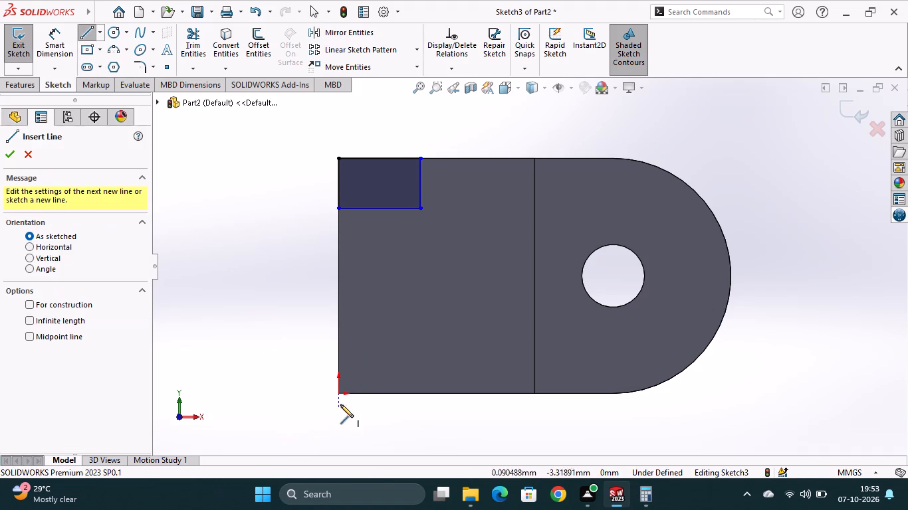
pyautogui.click(338, 394)
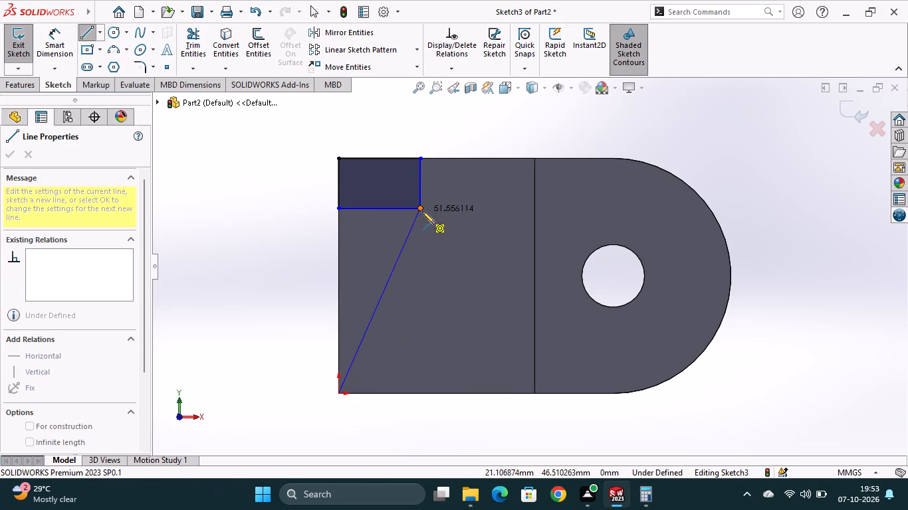
pyautogui.click(420, 394)
pyautogui.click(421, 337)
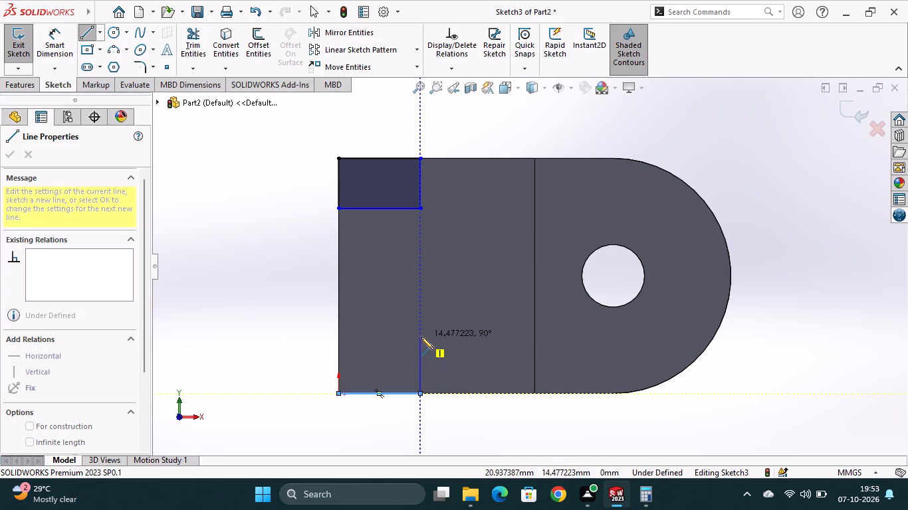
pyautogui.click(338, 337)
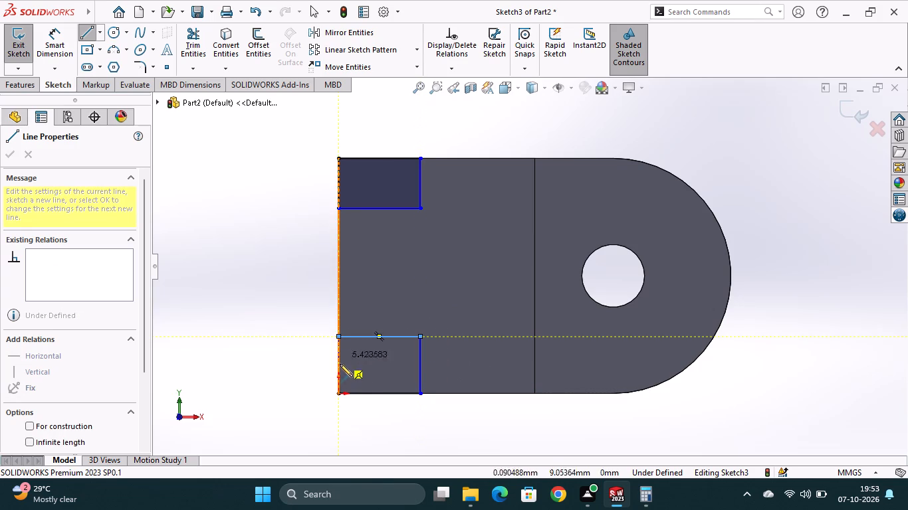
pyautogui.click(338, 392)
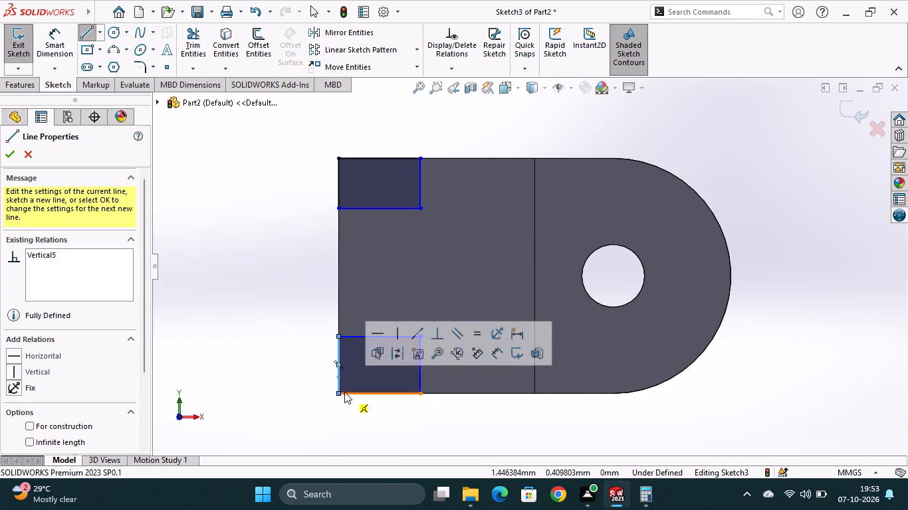
pyautogui.press('Escape')
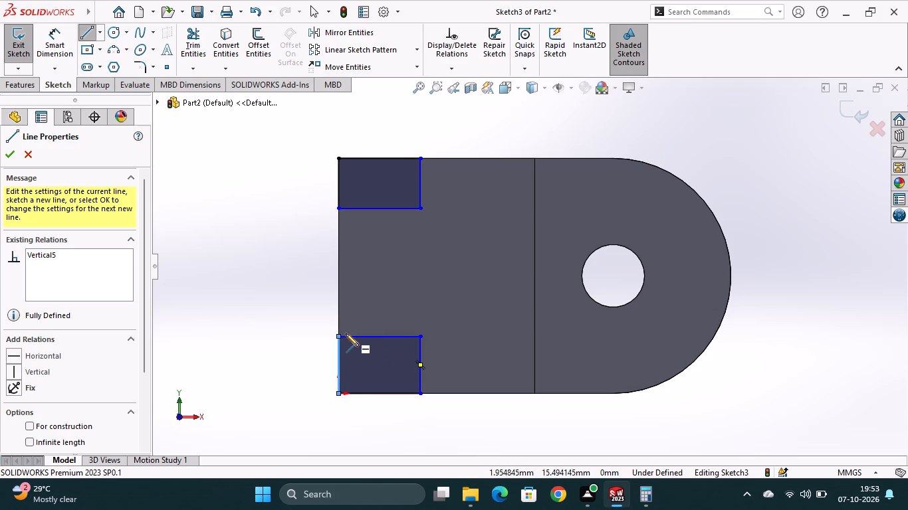
# Dimension the origin-corner rectangle's height along the block's outer end edge as 12 mm.
pyautogui.click(66, 37)
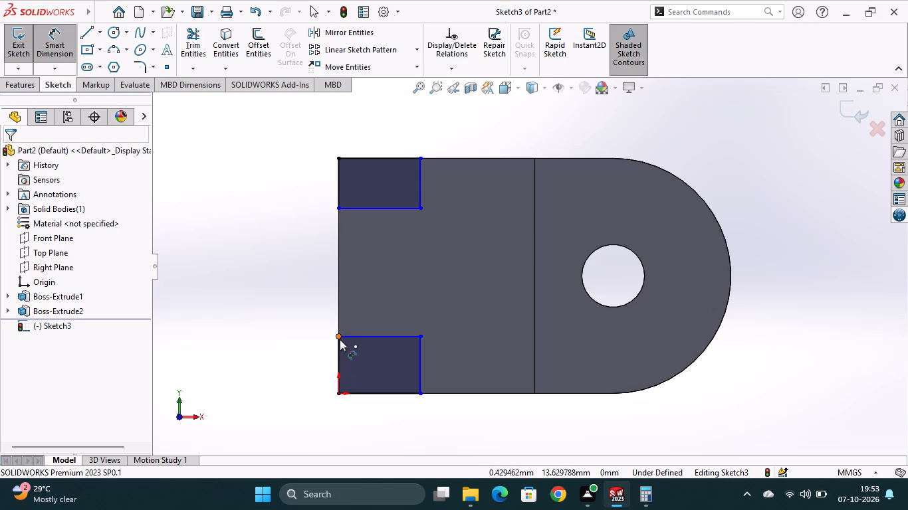
pyautogui.click(338, 335)
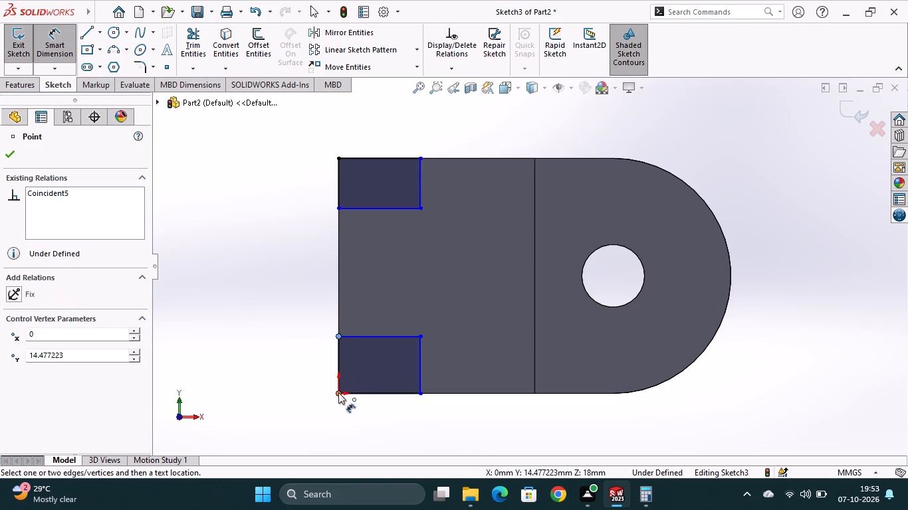
pyautogui.click(338, 392)
pyautogui.click(316, 359)
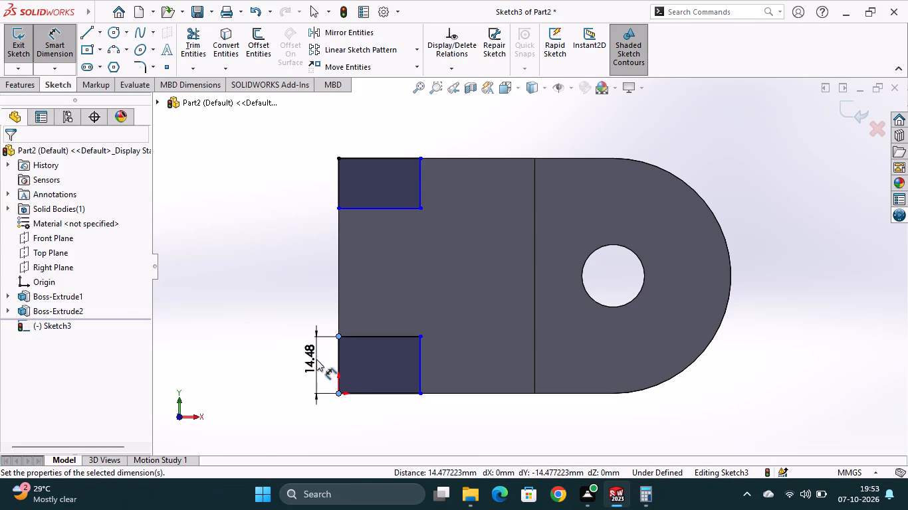
pyautogui.write('12')
pyautogui.press('Return')
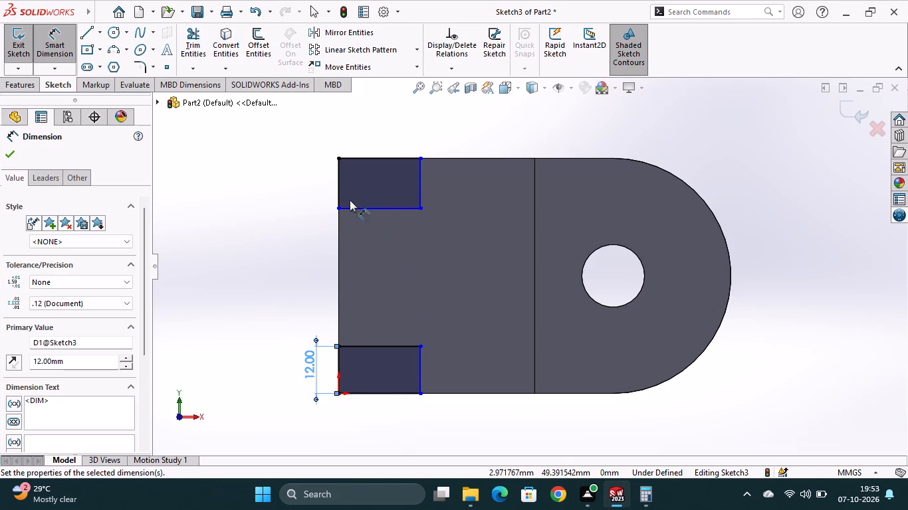
# Dimension the other rectangle's height along the block's outer end edge as 12 mm.
pyautogui.click(338, 209)
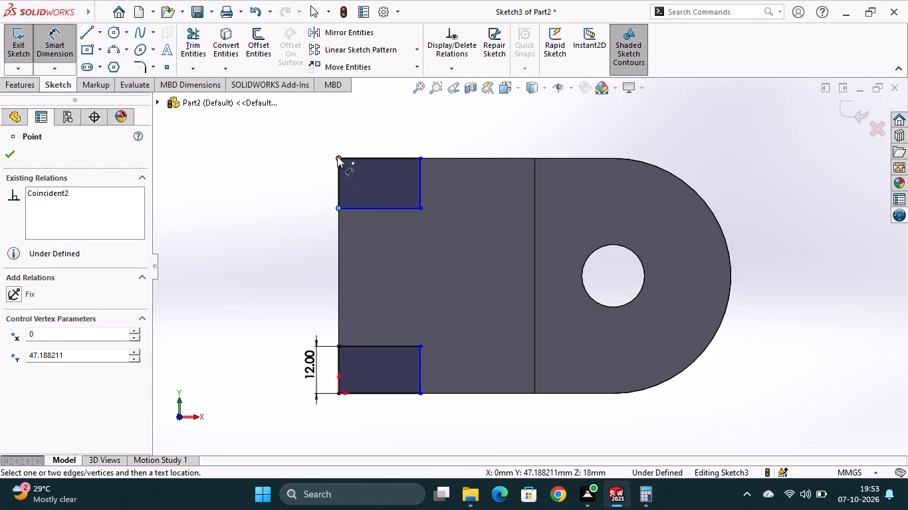
pyautogui.click(340, 157)
pyautogui.click(322, 181)
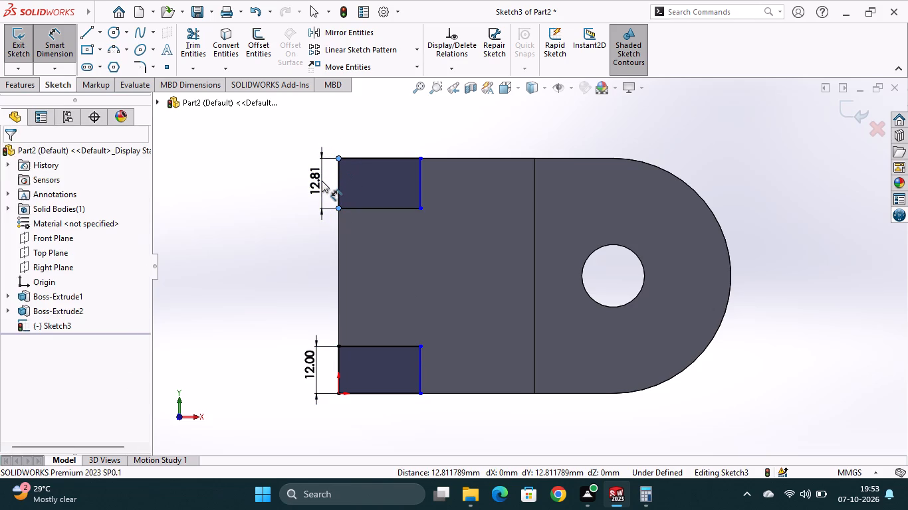
pyautogui.write('12')
pyautogui.press('Return')
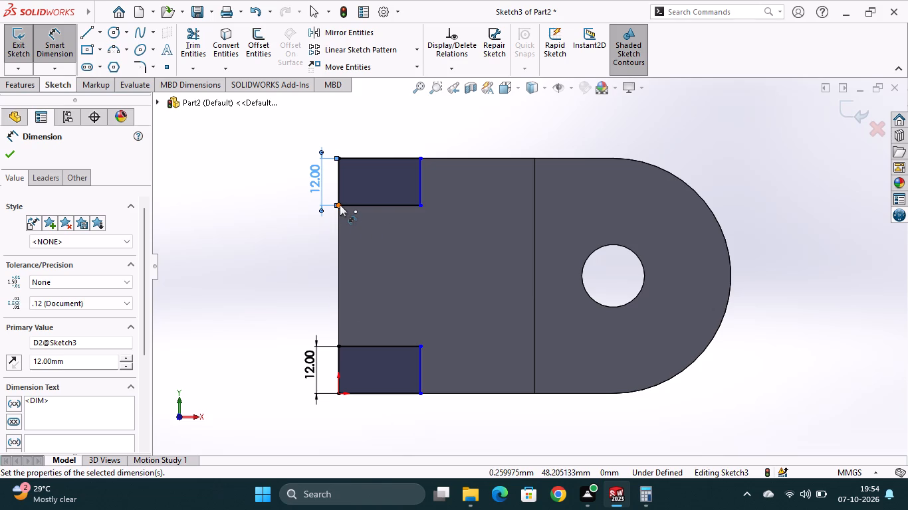
# Dimension the horizontal width of the rectangle away from the origin as 12 mm.
pyautogui.click(340, 205)
pyautogui.click(419, 207)
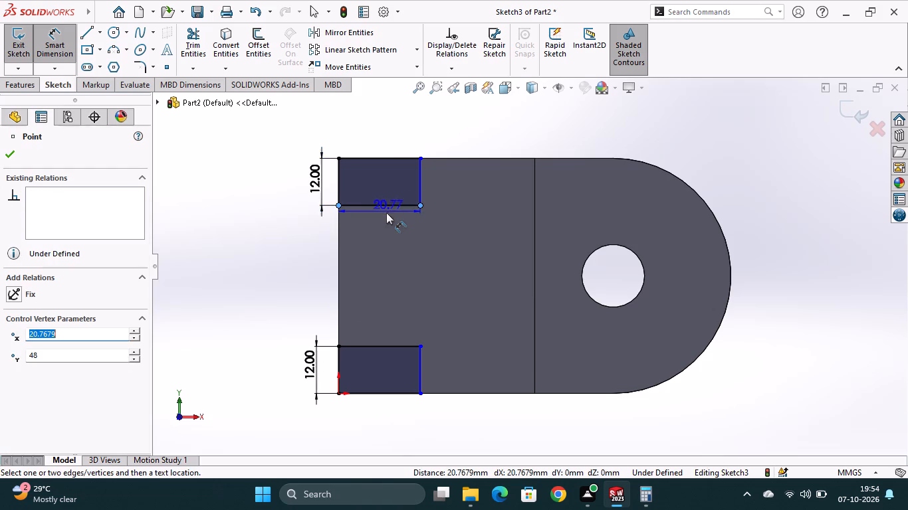
pyautogui.click(382, 223)
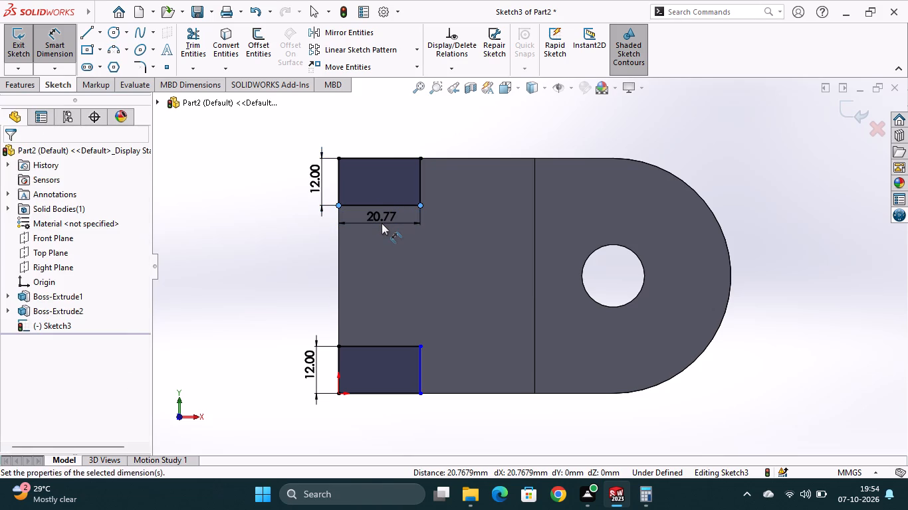
pyautogui.write('12')
pyautogui.press('Return')
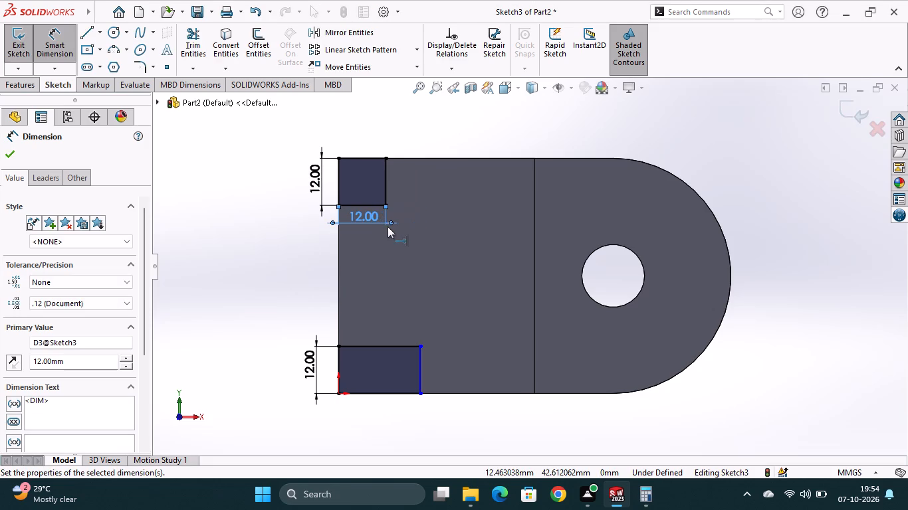
# Dimension the horizontal width of the rectangle at the origin corner as 12 mm.
pyautogui.click(338, 346)
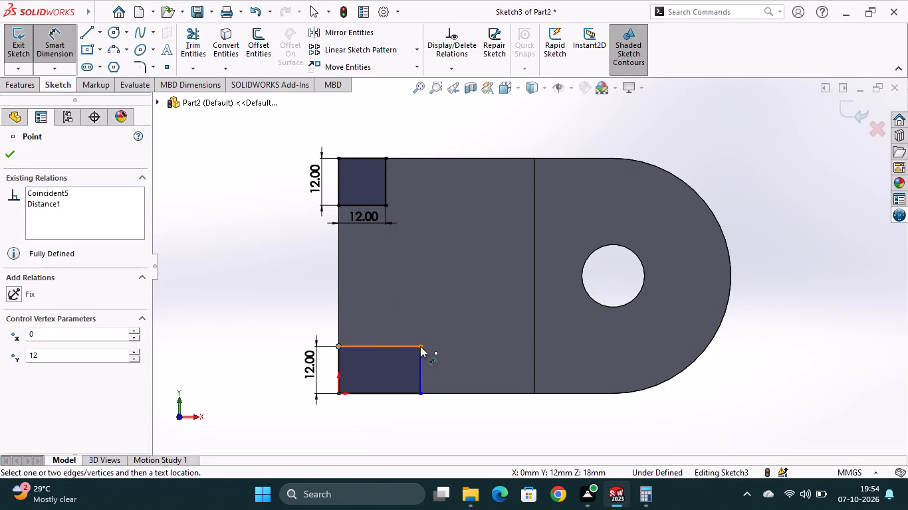
pyautogui.click(420, 346)
pyautogui.click(370, 335)
pyautogui.write('12')
pyautogui.press('Return')
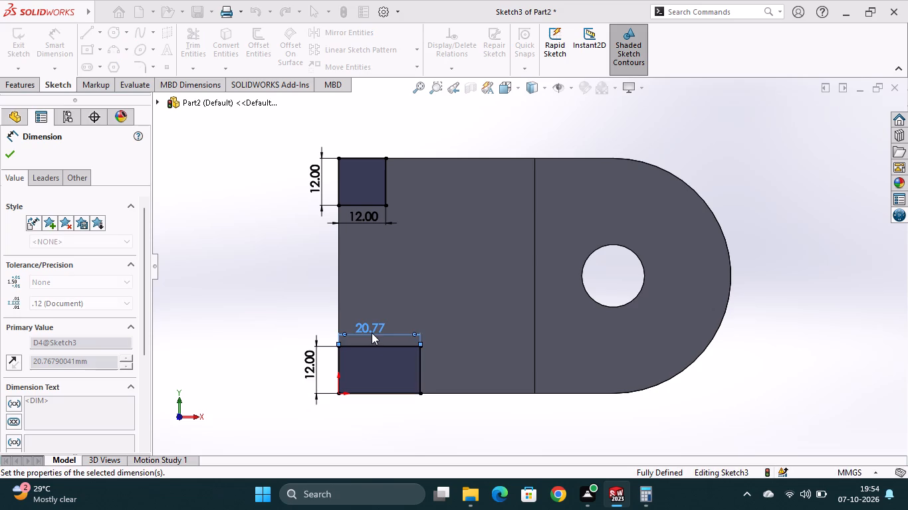
pyautogui.scroll(-1, 419, 297)
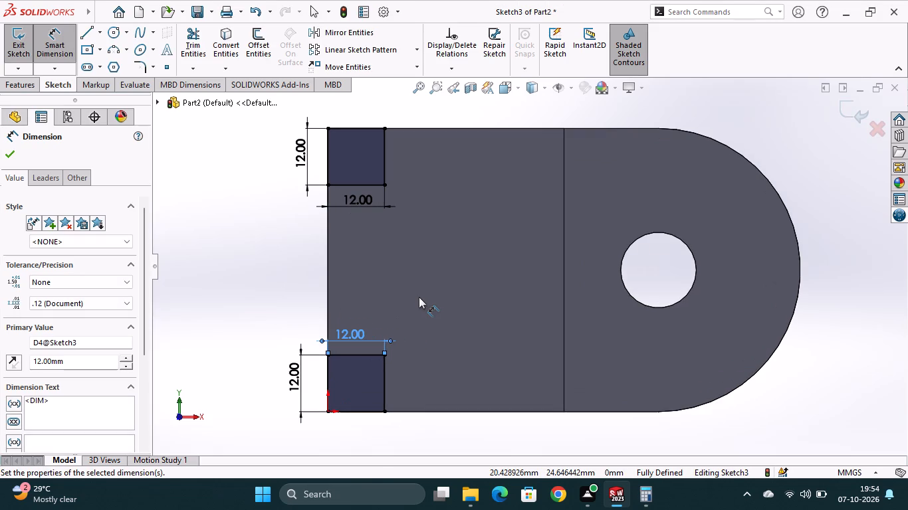
pyautogui.scroll(2, 419, 297)
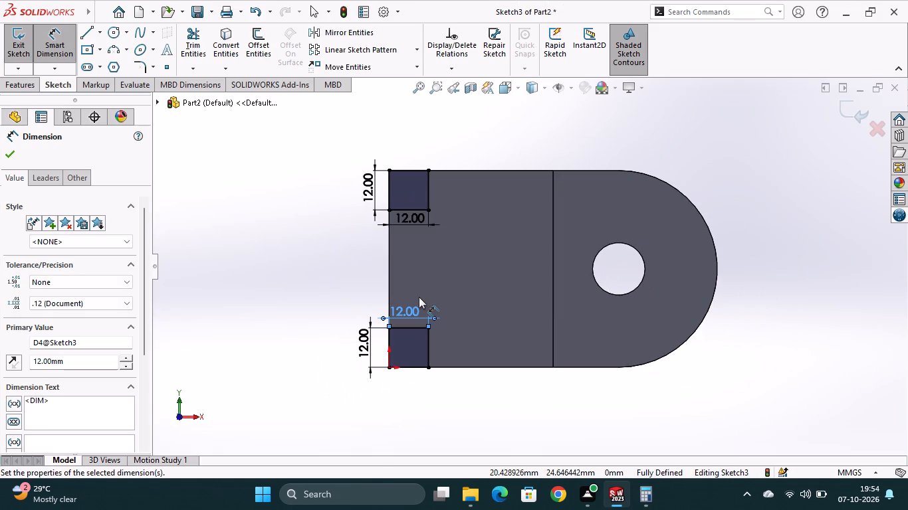
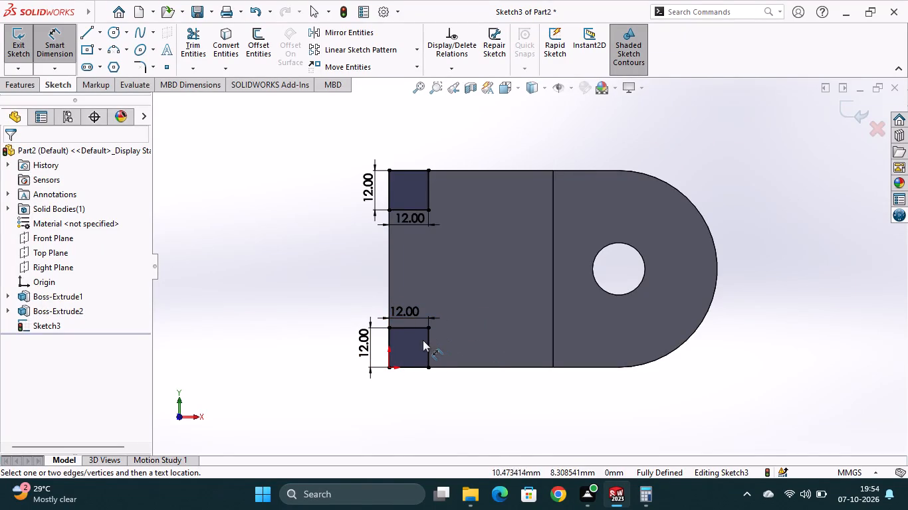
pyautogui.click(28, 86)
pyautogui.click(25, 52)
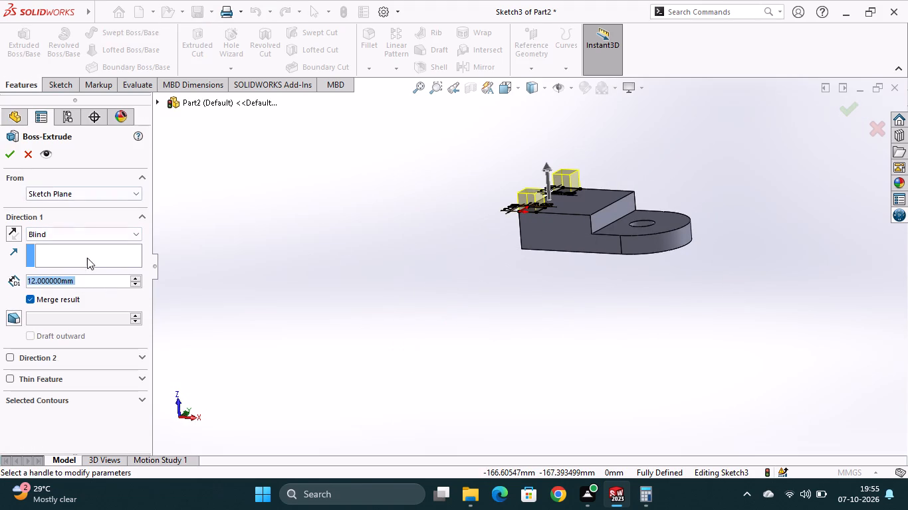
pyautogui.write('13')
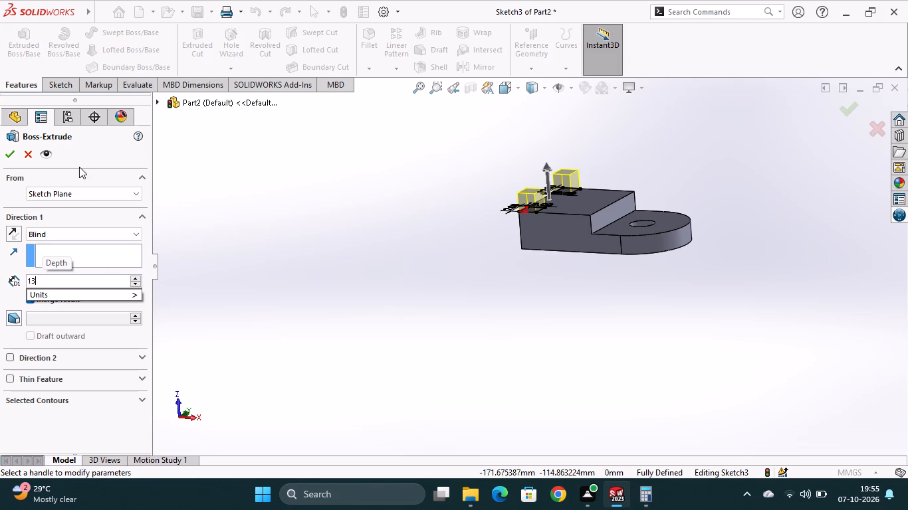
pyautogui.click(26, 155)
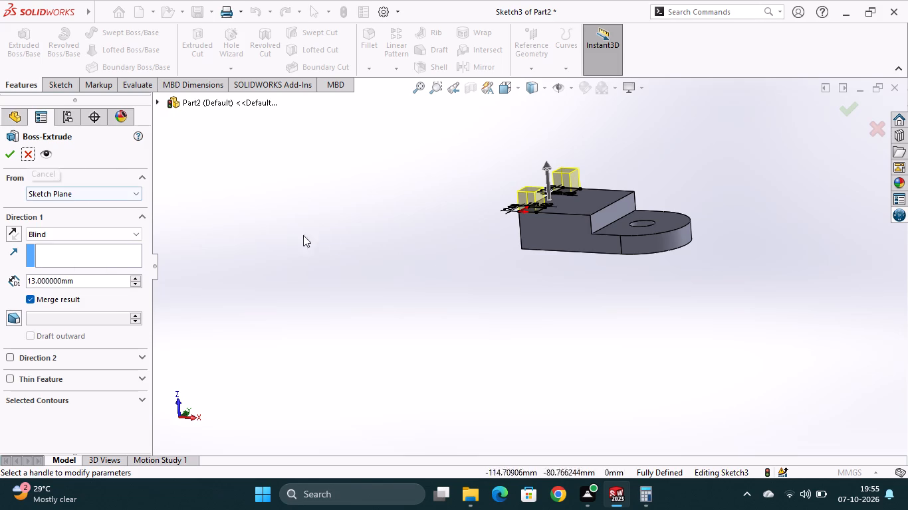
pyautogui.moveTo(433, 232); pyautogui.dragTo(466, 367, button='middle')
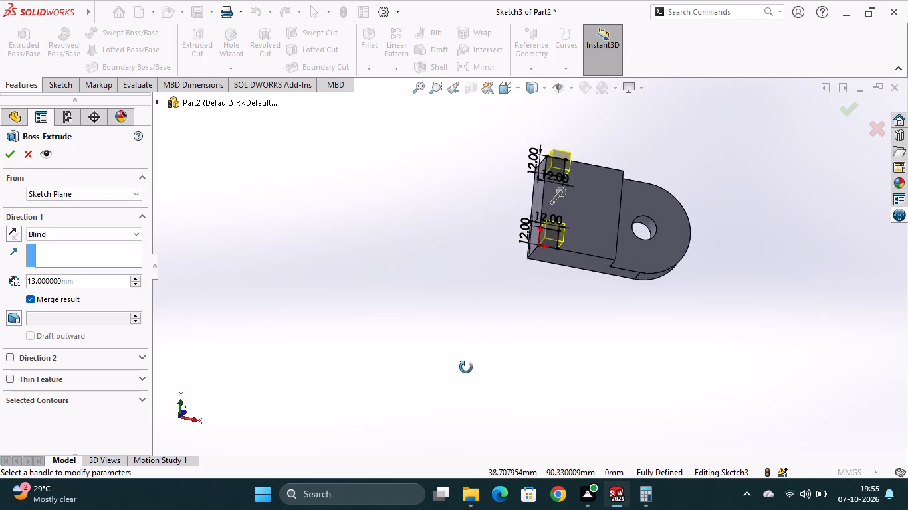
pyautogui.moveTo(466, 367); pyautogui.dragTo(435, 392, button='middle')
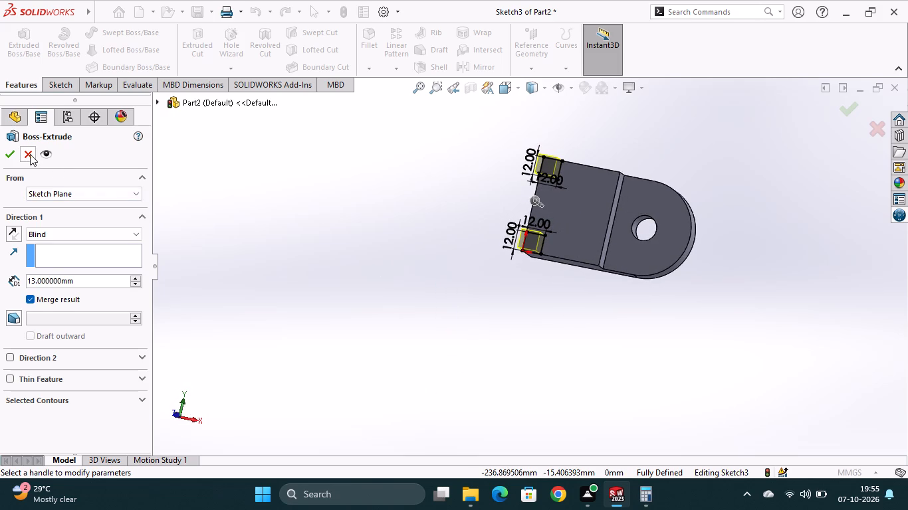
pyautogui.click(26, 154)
# Undo the last width change on the origin-corner rectangle.
pyautogui.scroll(2, 552, 216)
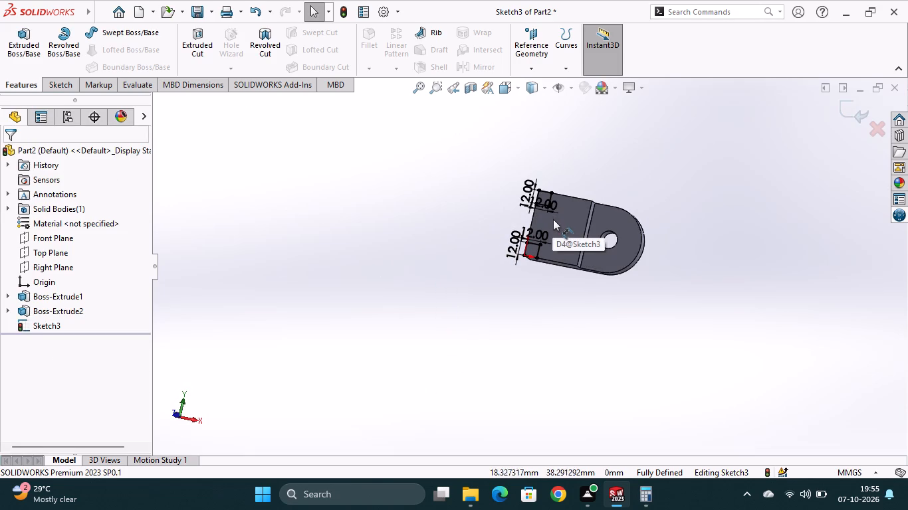
pyautogui.scroll(-7, 552, 224)
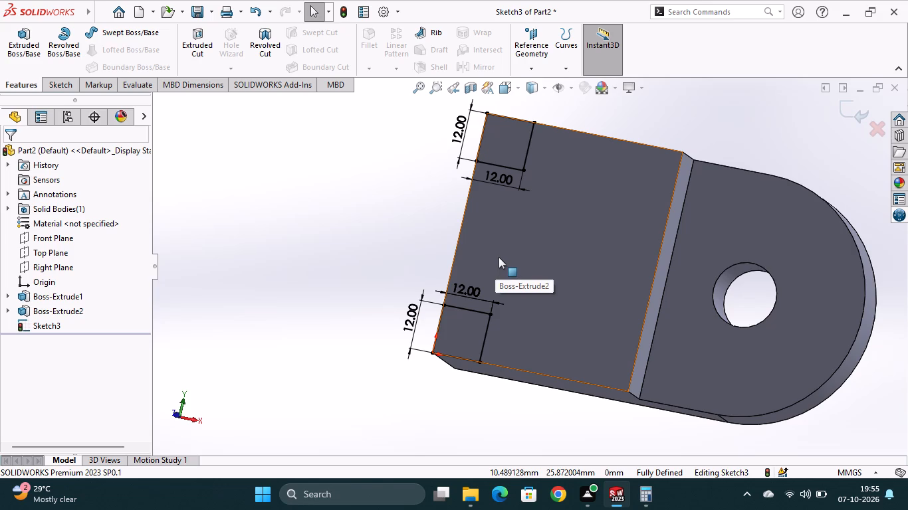
pyautogui.hotkey('ctrl', 'z')
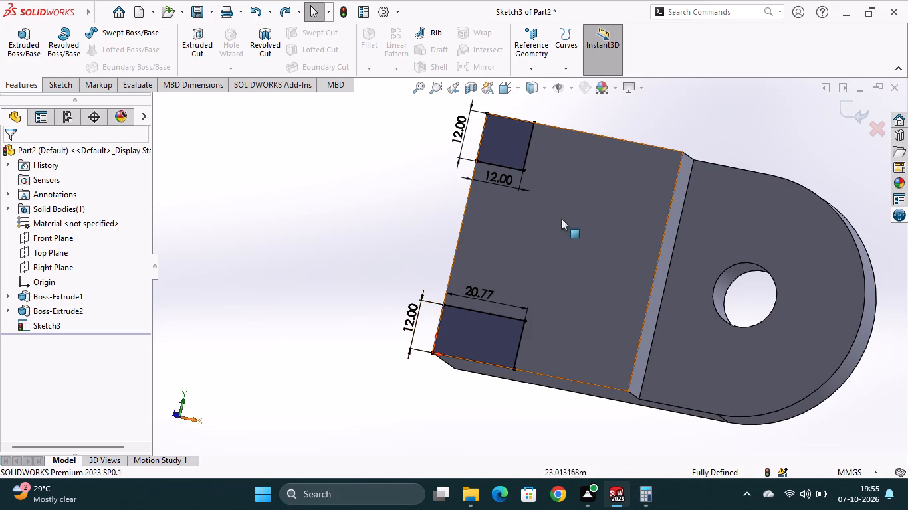
# Examine the part in the standard top and bottom views, finishing in the front view facing the sketch.
pyautogui.click(545, 90)
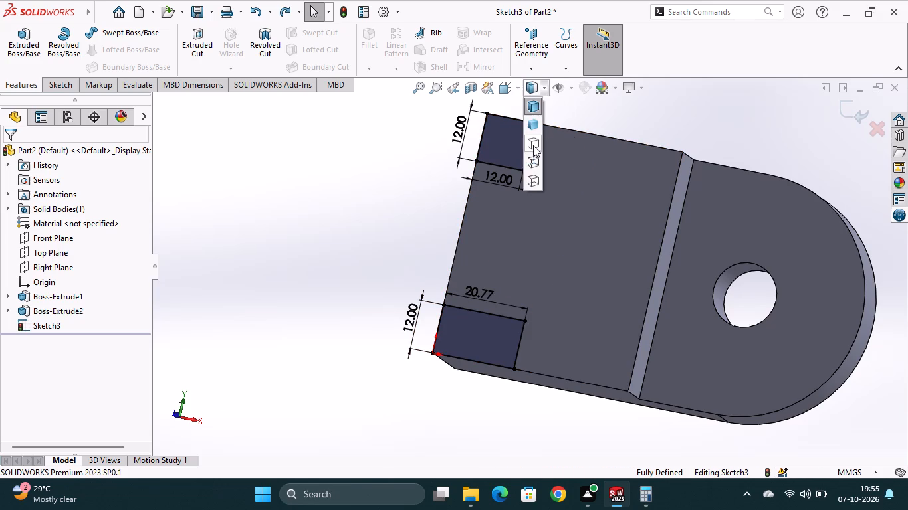
pyautogui.click(518, 93)
pyautogui.click(518, 93)
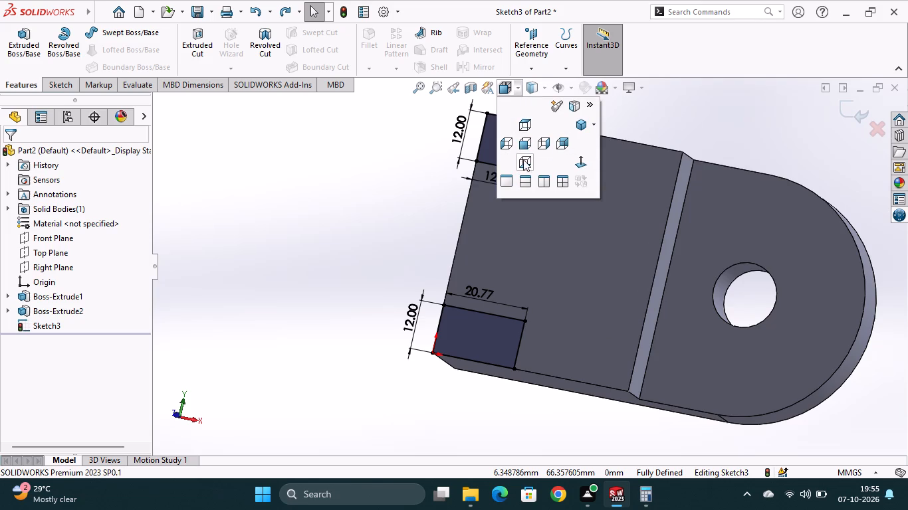
pyautogui.click(527, 125)
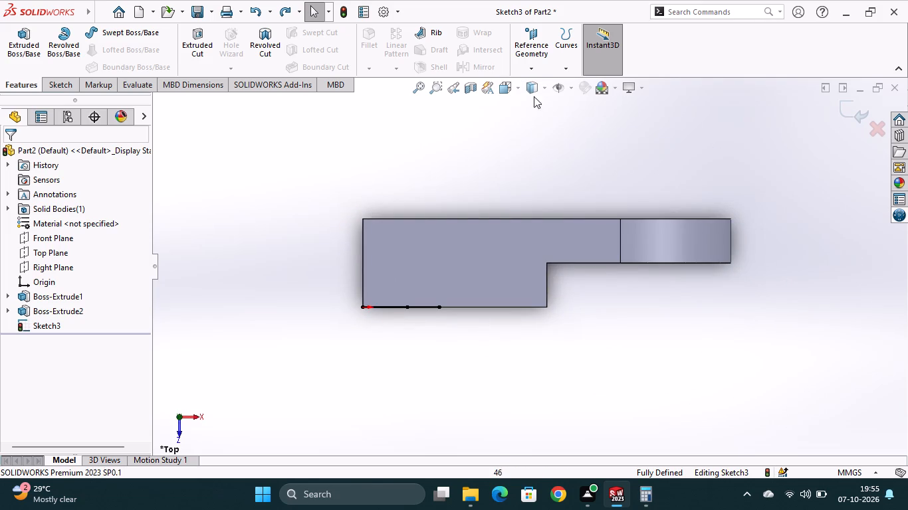
pyautogui.click(542, 88)
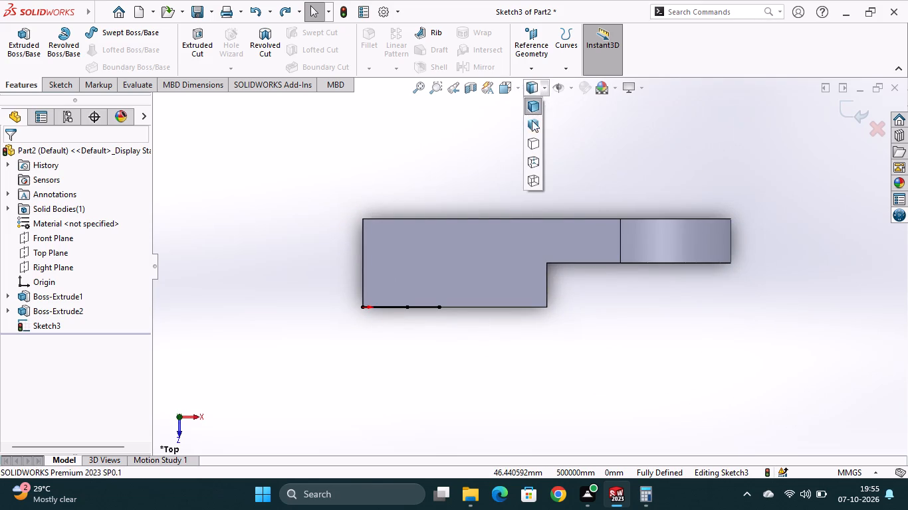
pyautogui.click(519, 92)
pyautogui.click(519, 92)
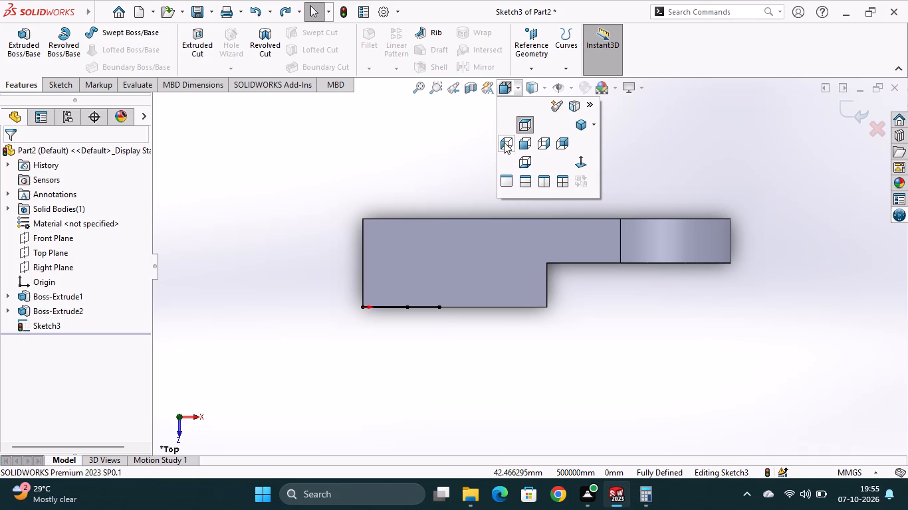
pyautogui.click(526, 167)
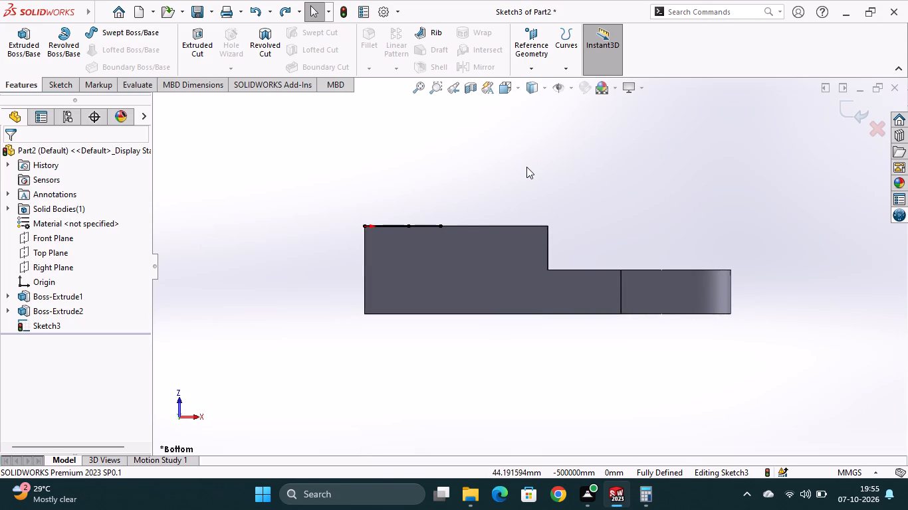
pyautogui.click(520, 90)
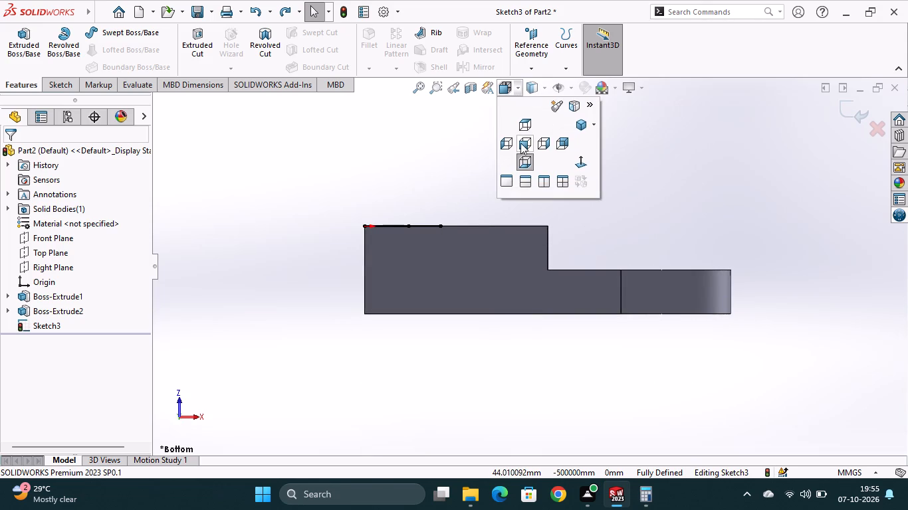
pyautogui.click(526, 143)
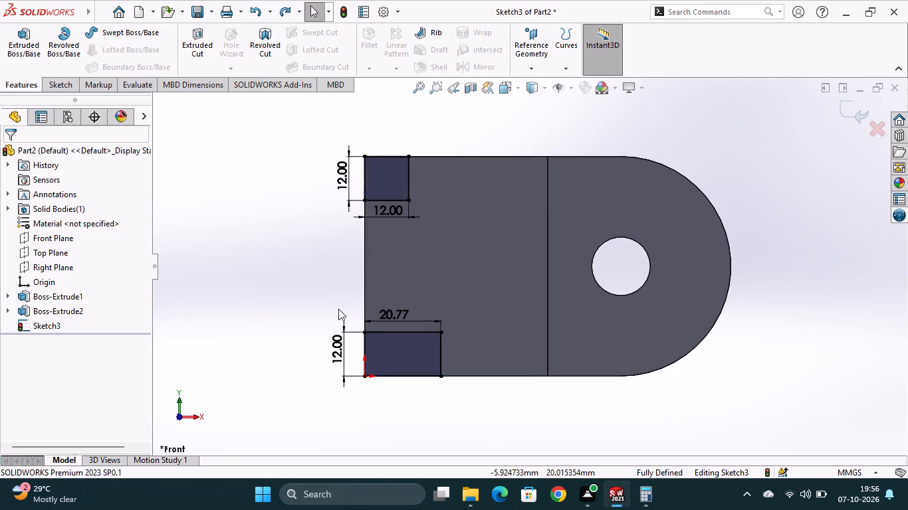
# Switch to the Calculator and compute 40 − 26.
pyautogui.click(643, 495)
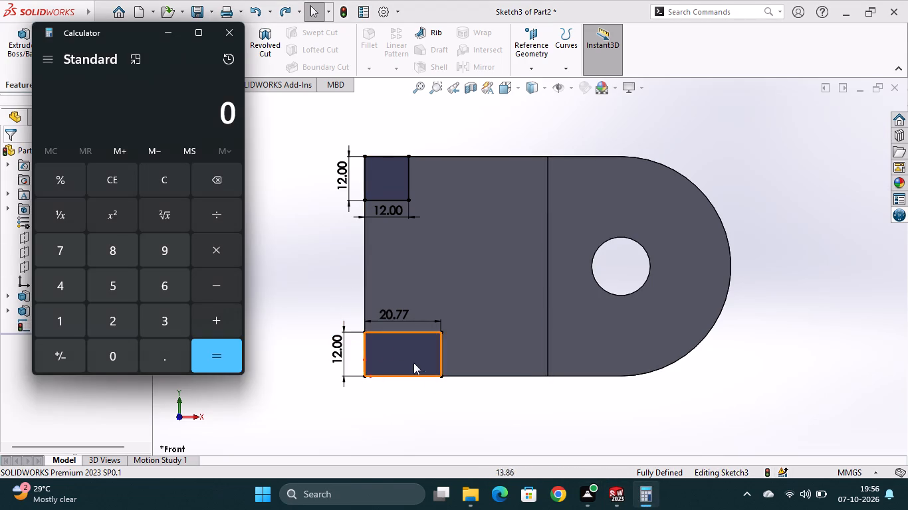
pyautogui.click(148, 175)
pyautogui.click(64, 288)
pyautogui.click(111, 353)
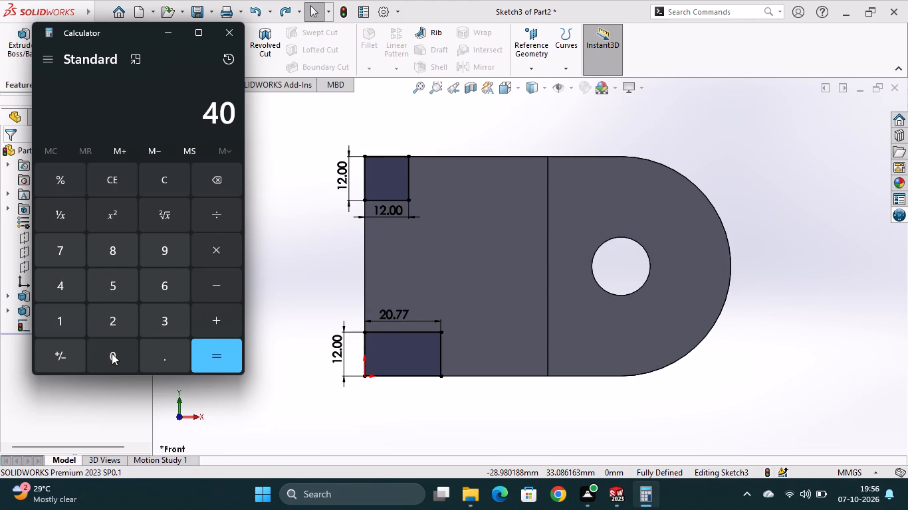
pyautogui.click(221, 292)
pyautogui.click(121, 316)
pyautogui.click(156, 283)
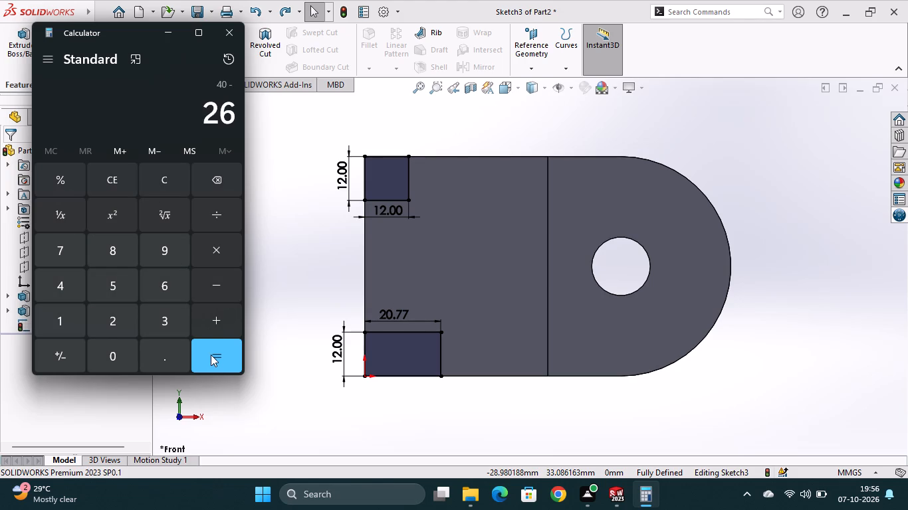
pyautogui.click(211, 356)
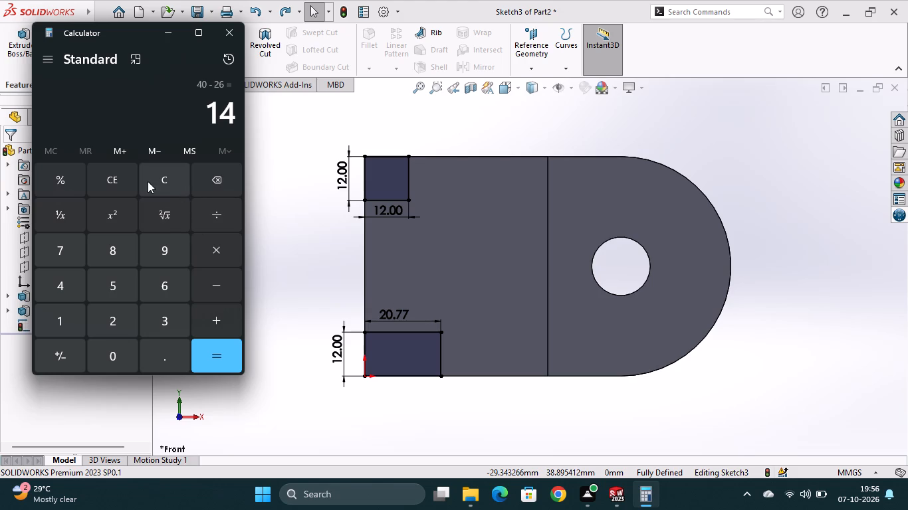
# Compute 60 − 26 and divide the result by 2, then close the Calculator.
pyautogui.click(166, 184)
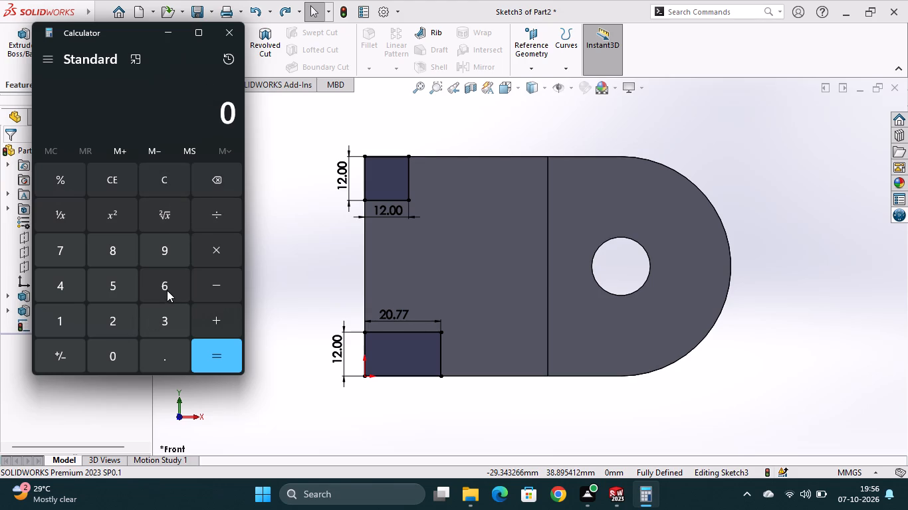
pyautogui.click(167, 290)
pyautogui.click(128, 354)
pyautogui.click(223, 288)
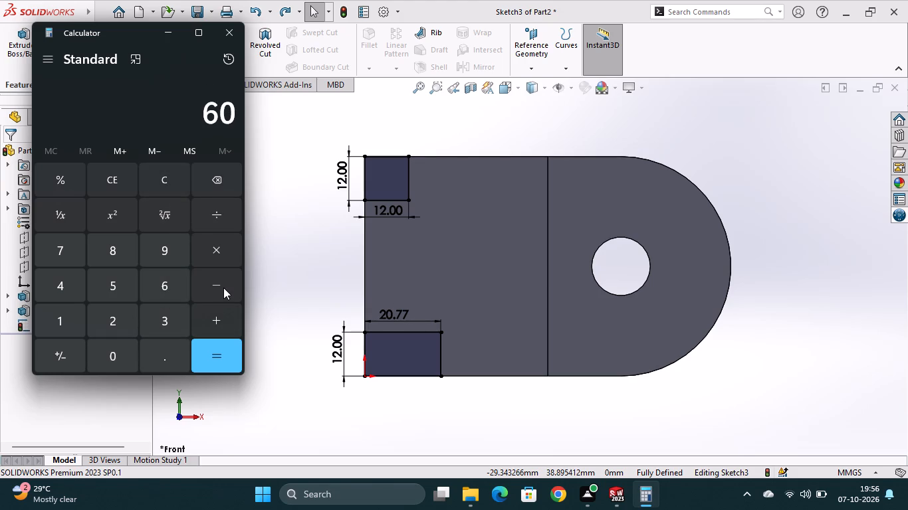
pyautogui.click(124, 321)
pyautogui.click(157, 321)
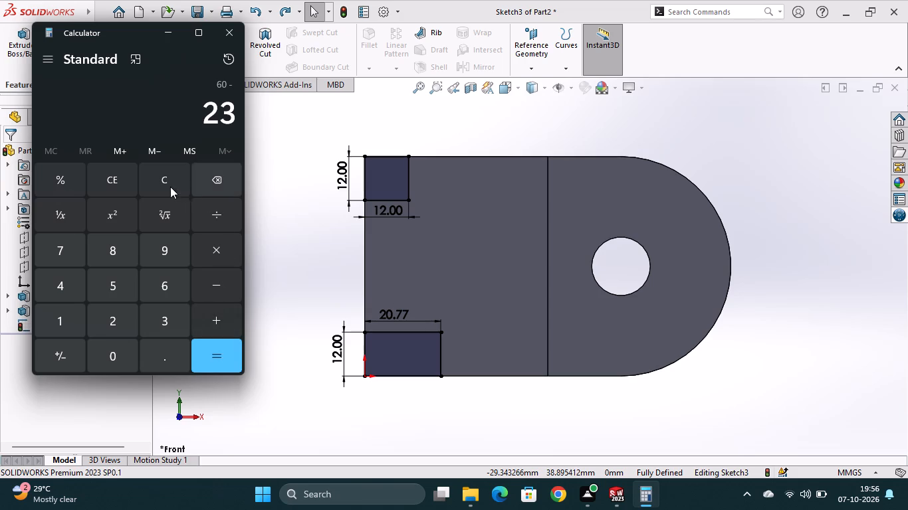
pyautogui.click(212, 179)
pyautogui.click(170, 298)
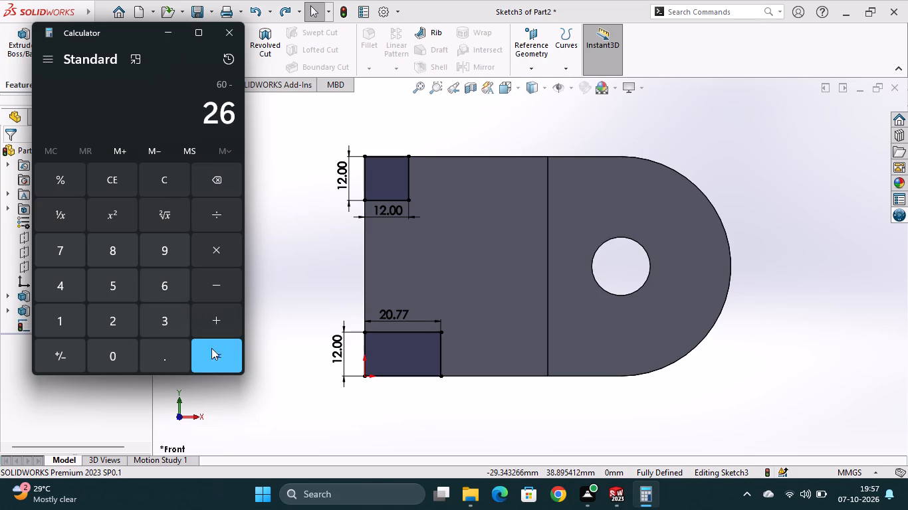
pyautogui.click(214, 359)
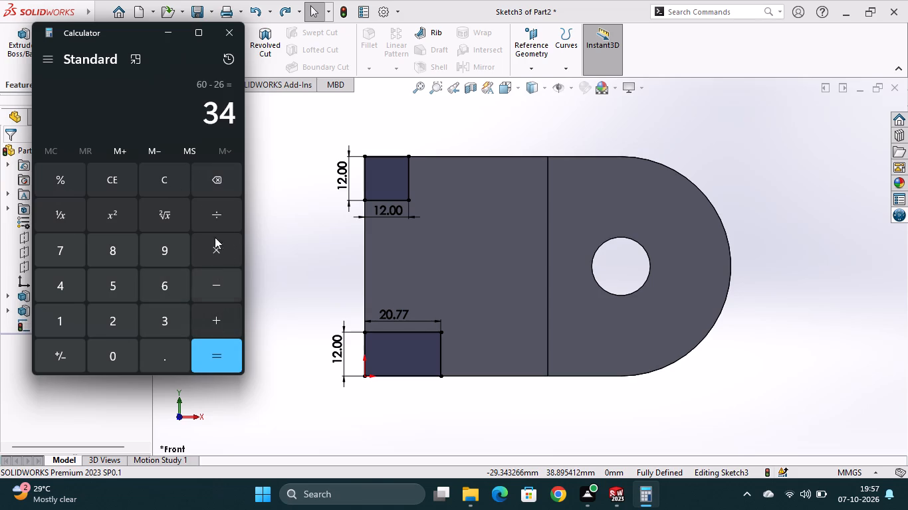
pyautogui.click(221, 214)
pyautogui.click(130, 323)
pyautogui.click(233, 365)
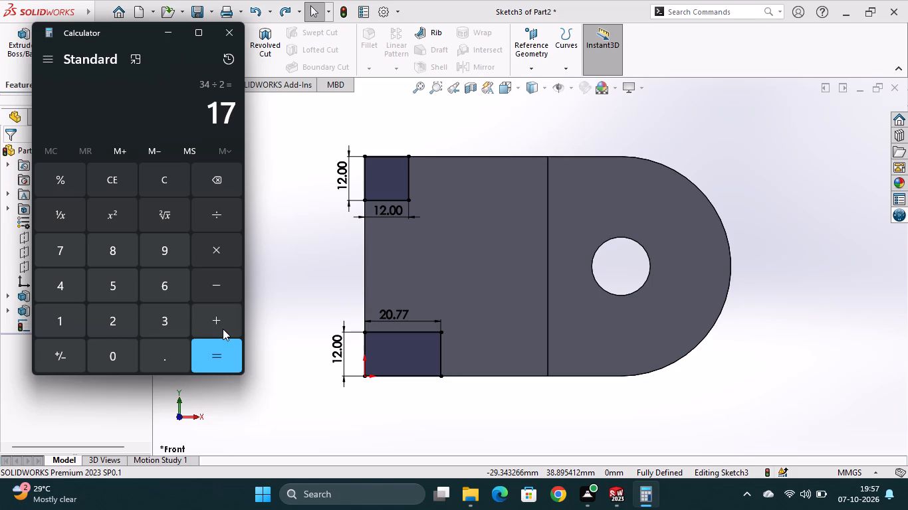
pyautogui.click(231, 27)
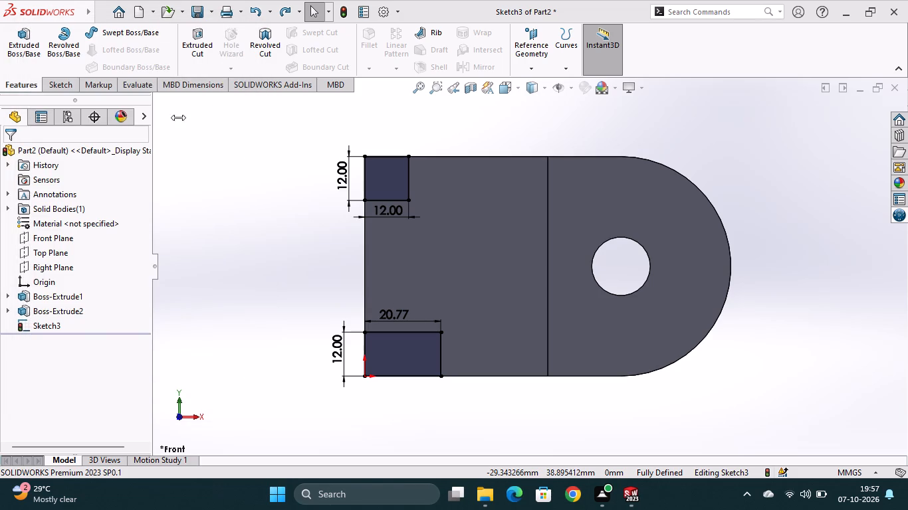
# Delete the height dimensions of both corner rectangles and the width dimension of the origin-corner rectangle.
pyautogui.click(52, 83)
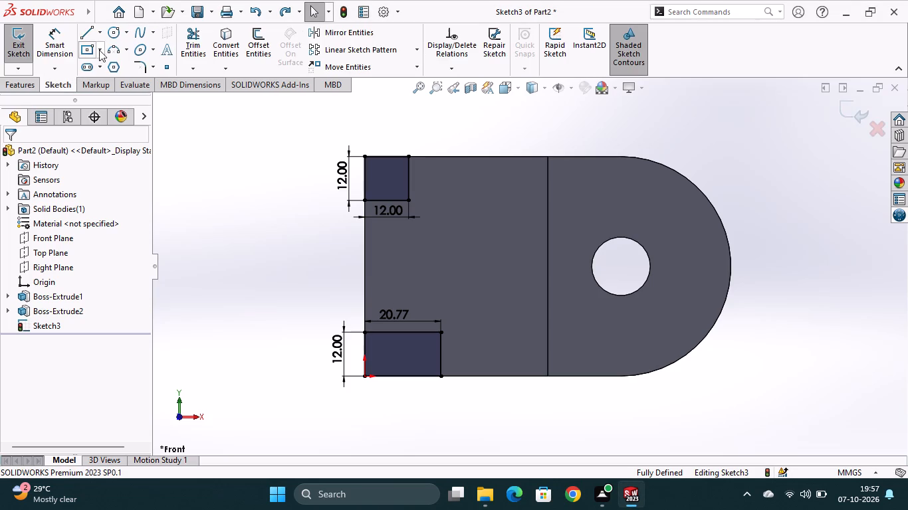
pyautogui.rightClick(346, 185)
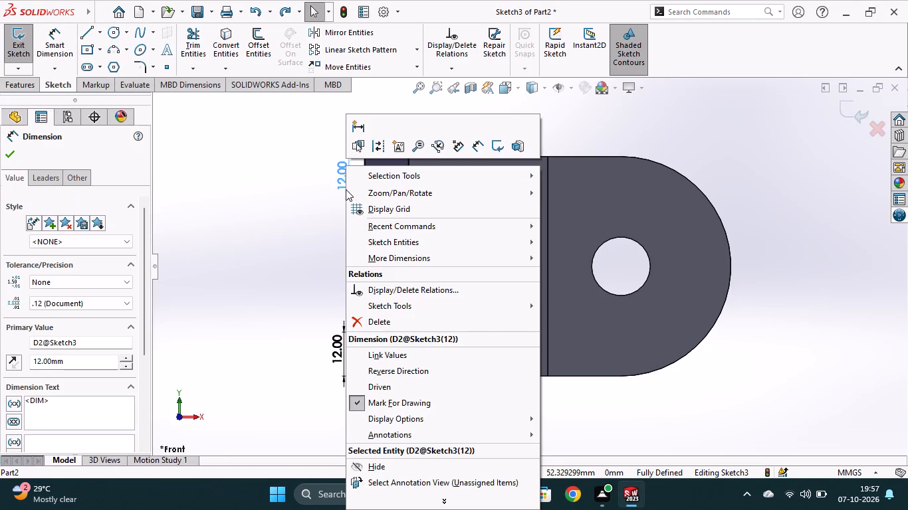
pyautogui.click(386, 321)
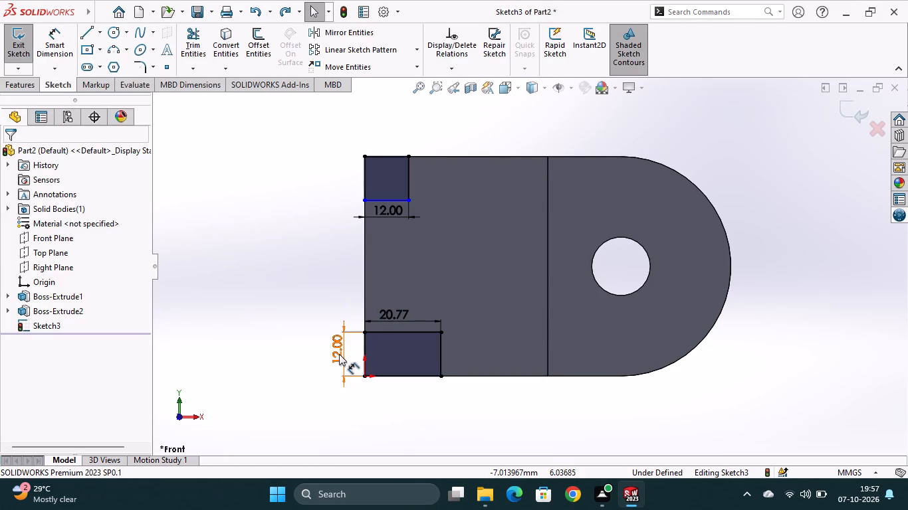
pyautogui.rightClick(339, 354)
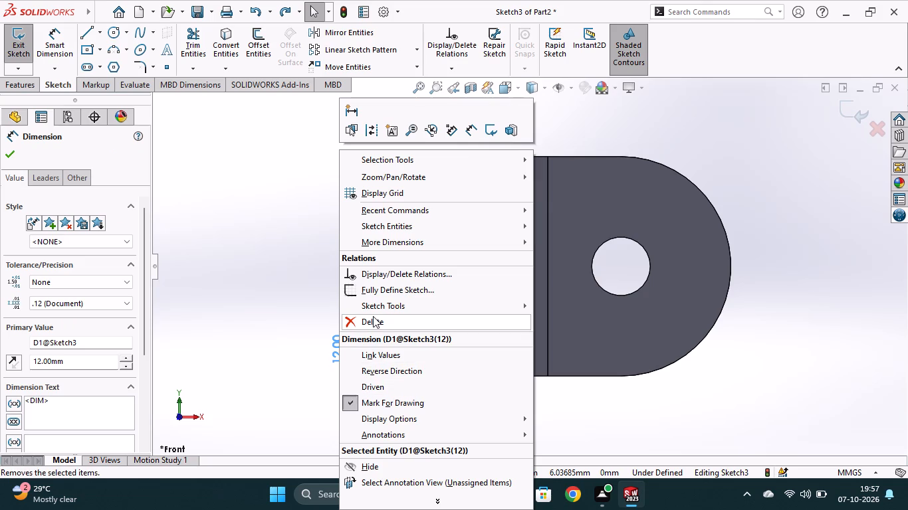
pyautogui.click(373, 316)
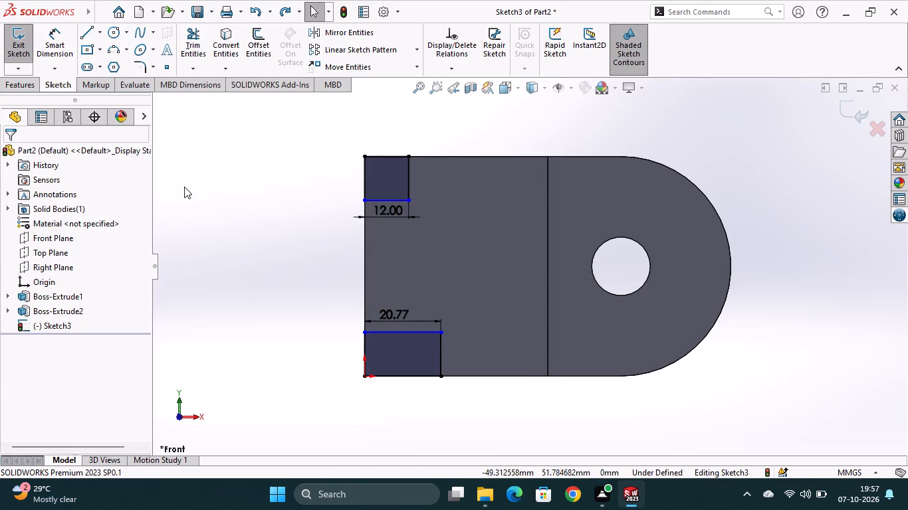
pyautogui.rightClick(390, 315)
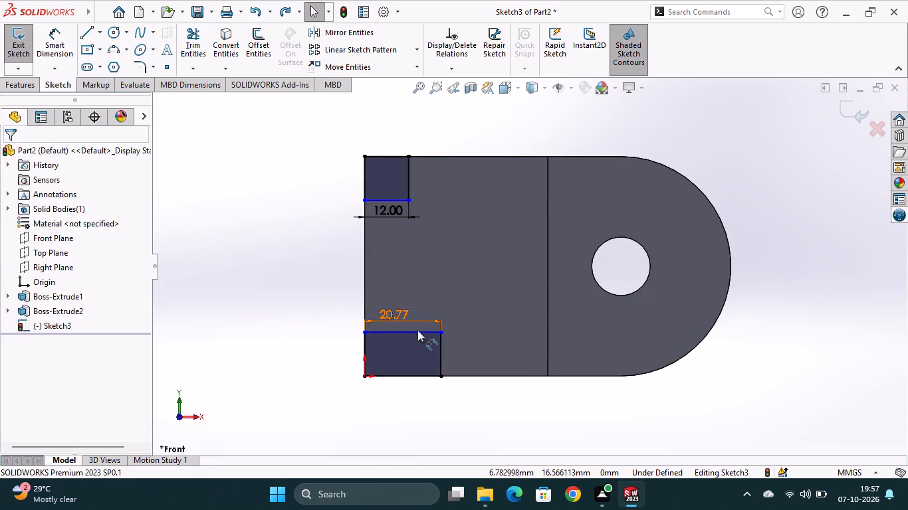
pyautogui.click(421, 327)
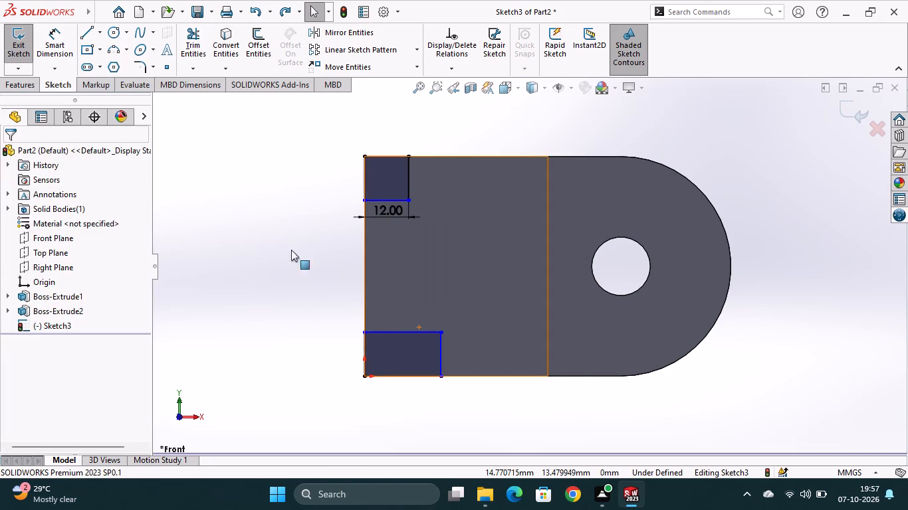
# Dimension the height of the corner rectangle farthest from the origin as 17 mm.
pyautogui.click(59, 39)
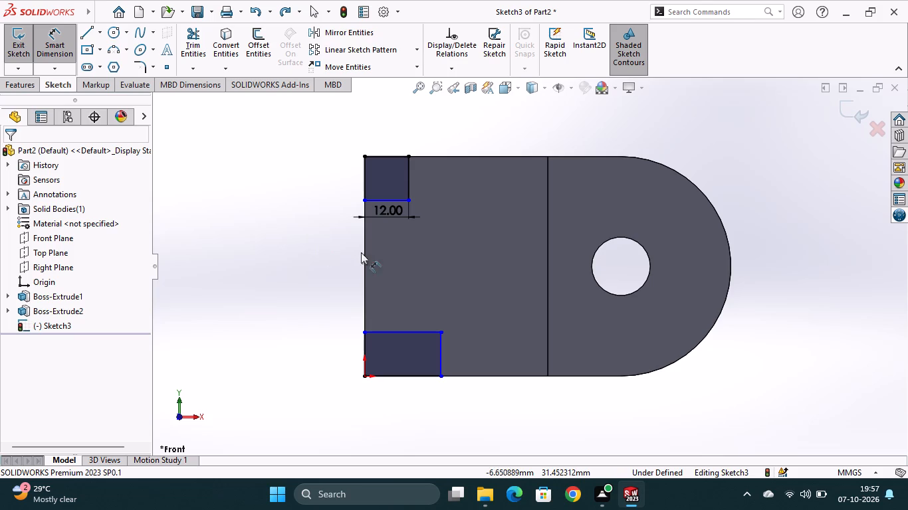
pyautogui.click(364, 155)
pyautogui.click(364, 200)
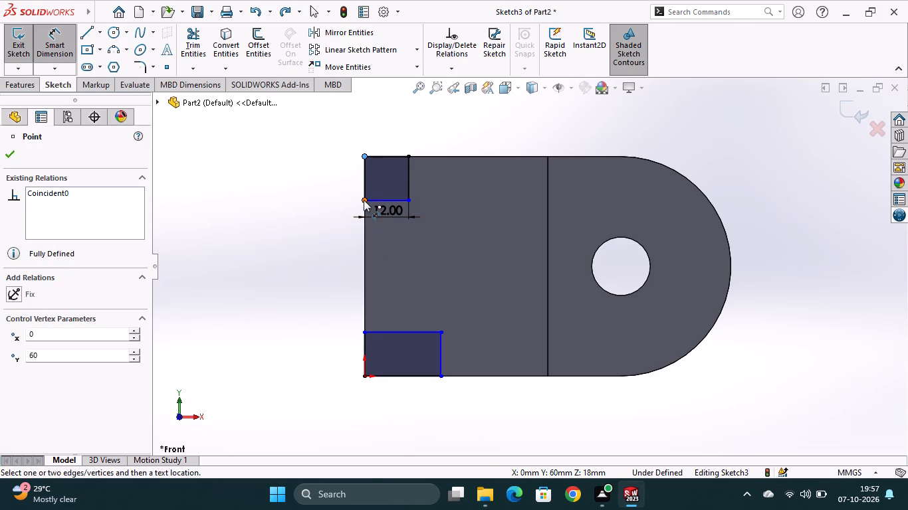
pyautogui.click(338, 186)
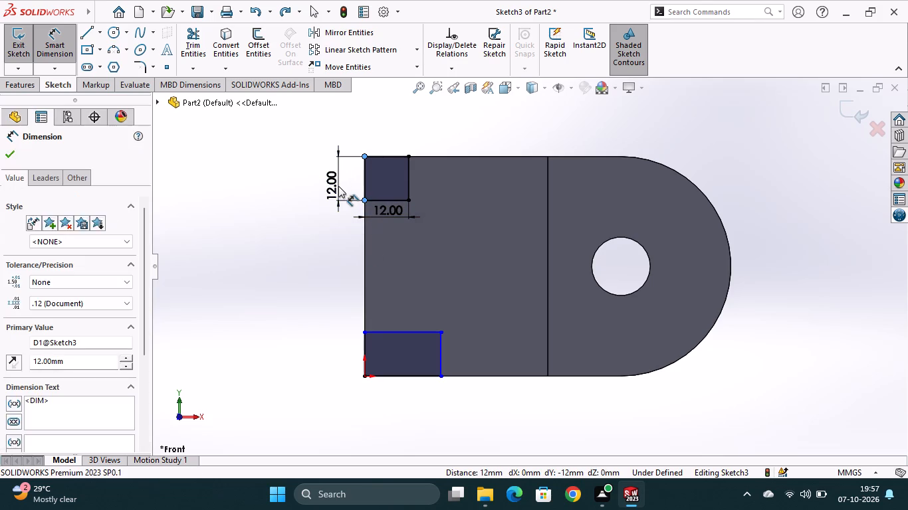
pyautogui.write('17')
pyautogui.press('Return')
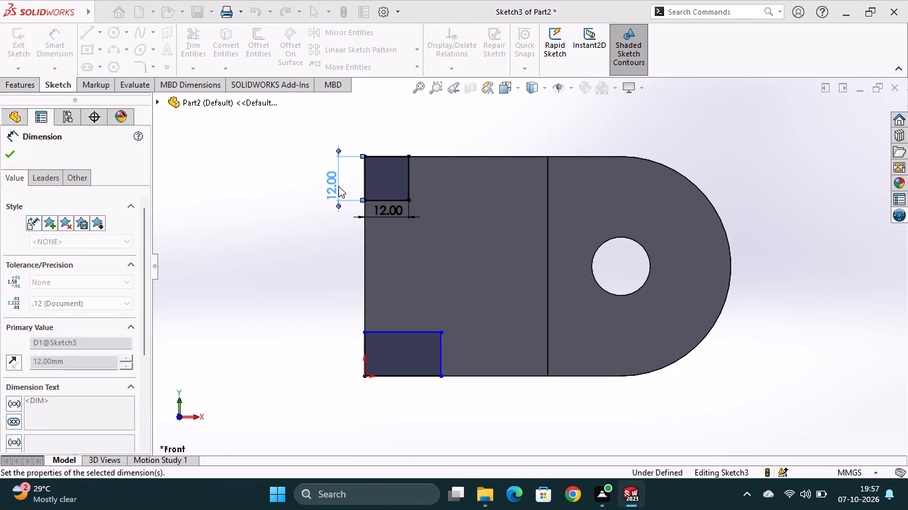
# Dimension the origin-corner rectangle with a height of 17 mm and a width of 12 mm.
pyautogui.click(365, 332)
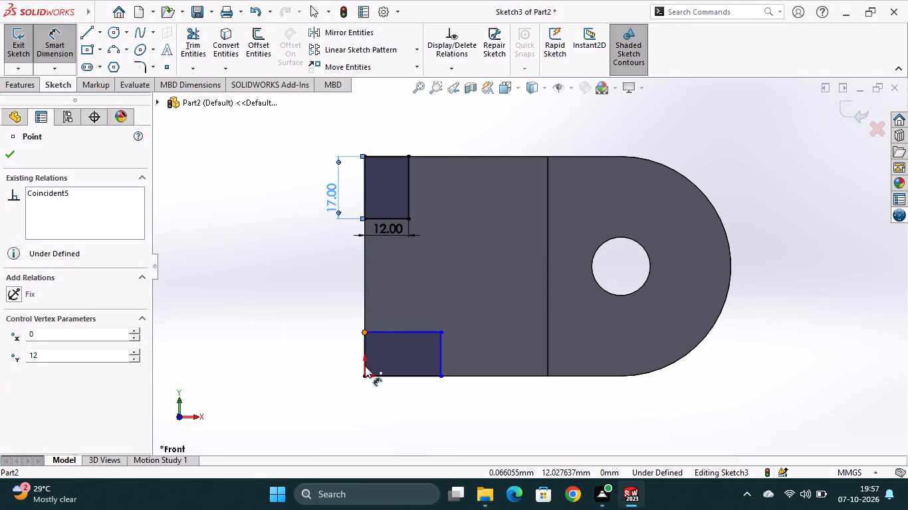
pyautogui.click(365, 376)
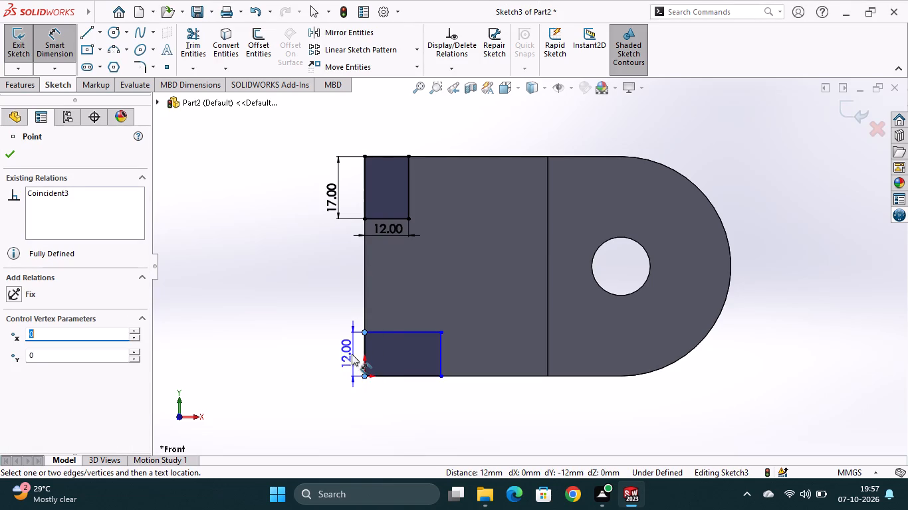
pyautogui.click(347, 353)
pyautogui.write('17')
pyautogui.press('Return')
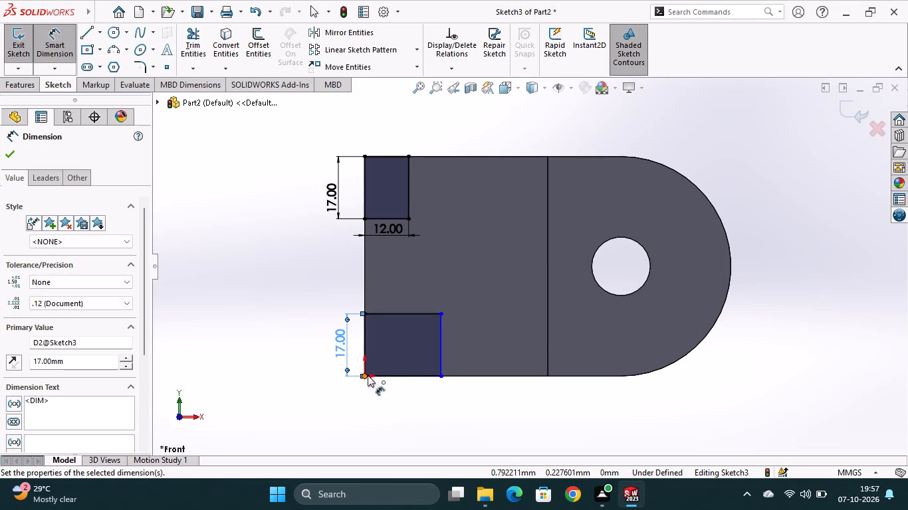
pyautogui.click(366, 375)
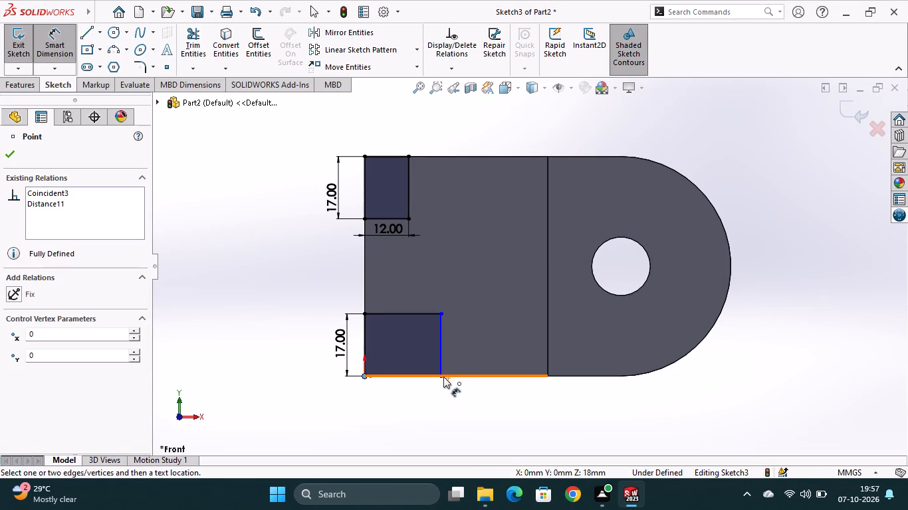
pyautogui.click(441, 376)
pyautogui.click(407, 398)
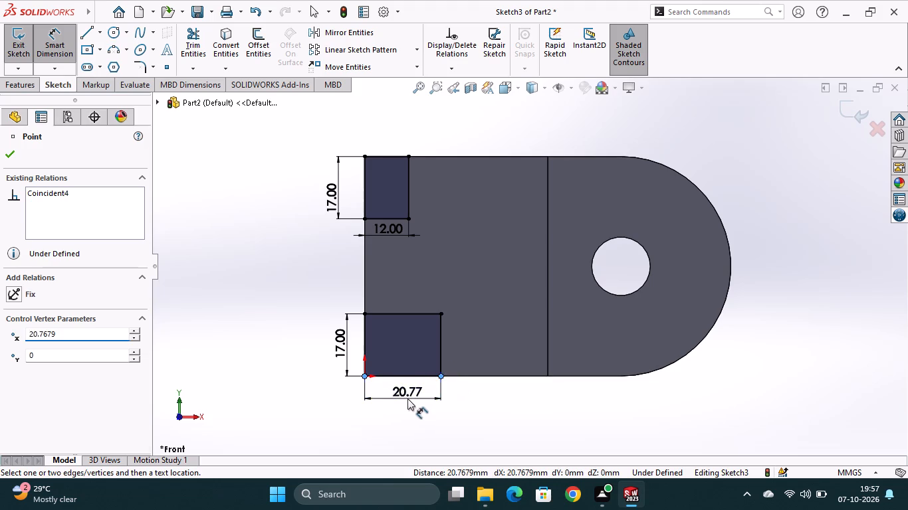
pyautogui.write('12')
pyautogui.press('Return')
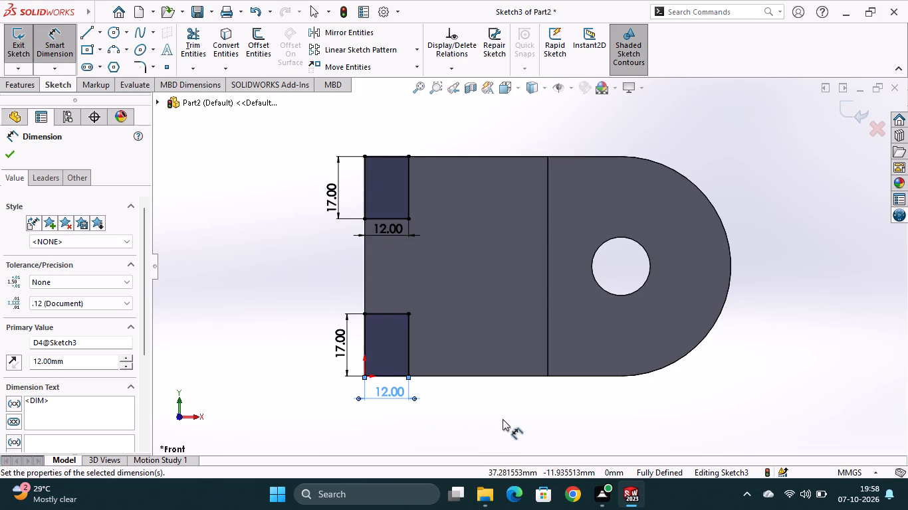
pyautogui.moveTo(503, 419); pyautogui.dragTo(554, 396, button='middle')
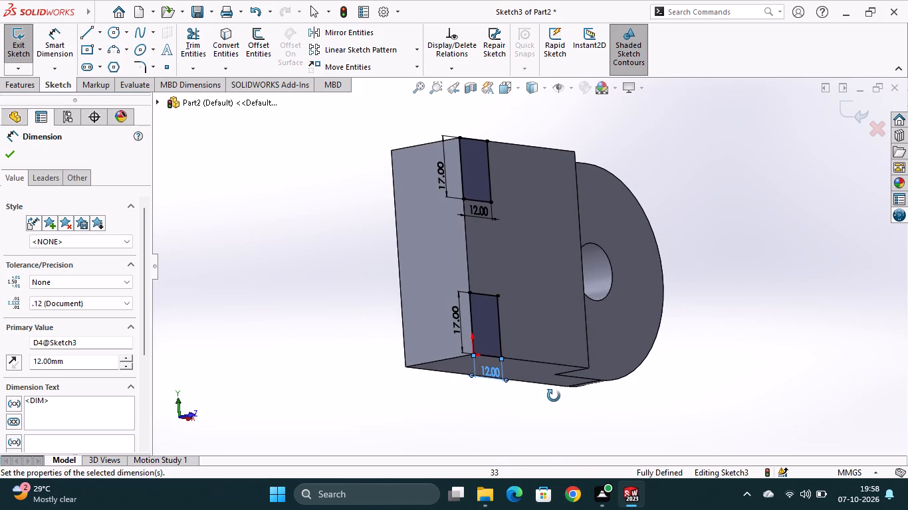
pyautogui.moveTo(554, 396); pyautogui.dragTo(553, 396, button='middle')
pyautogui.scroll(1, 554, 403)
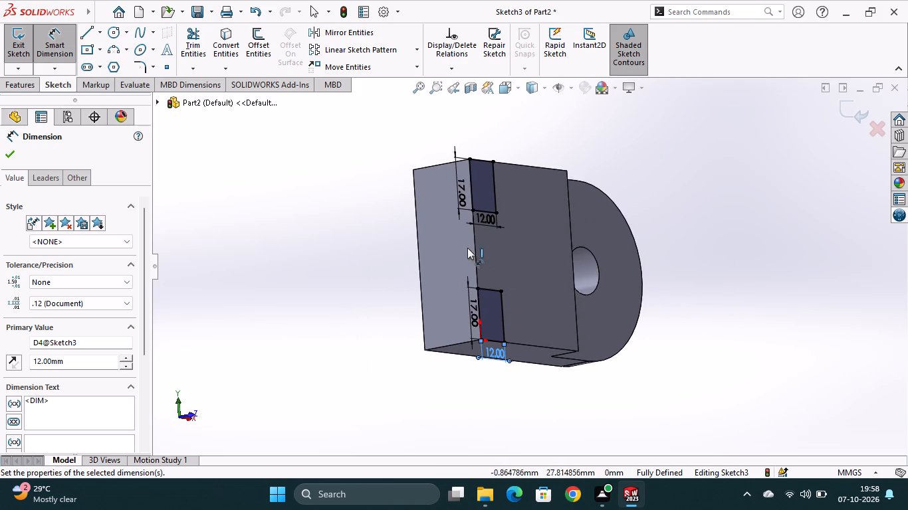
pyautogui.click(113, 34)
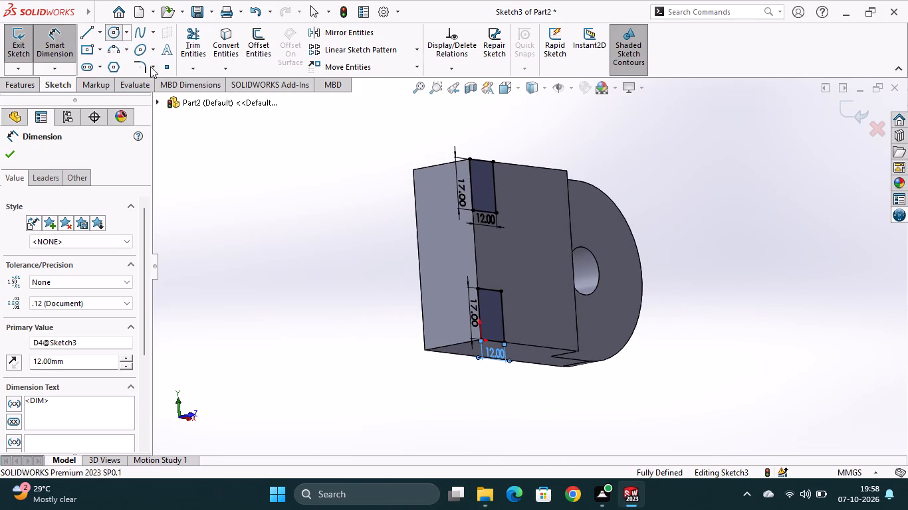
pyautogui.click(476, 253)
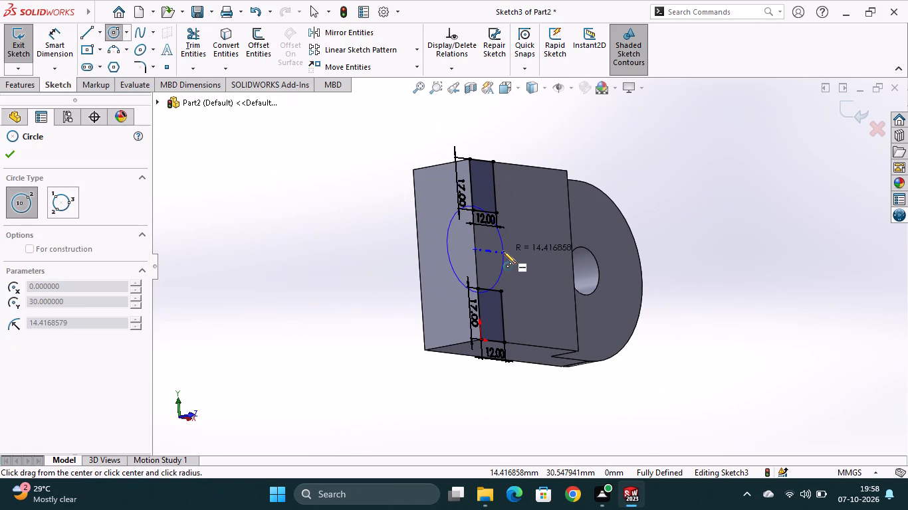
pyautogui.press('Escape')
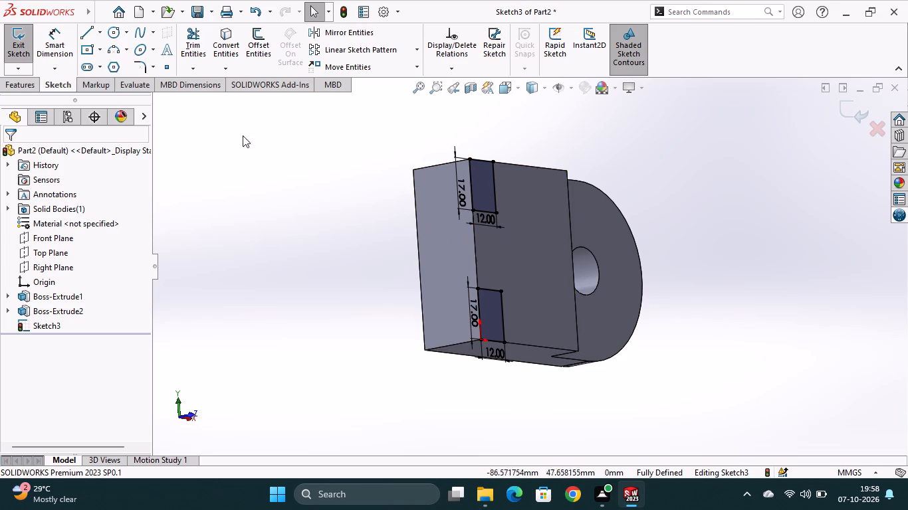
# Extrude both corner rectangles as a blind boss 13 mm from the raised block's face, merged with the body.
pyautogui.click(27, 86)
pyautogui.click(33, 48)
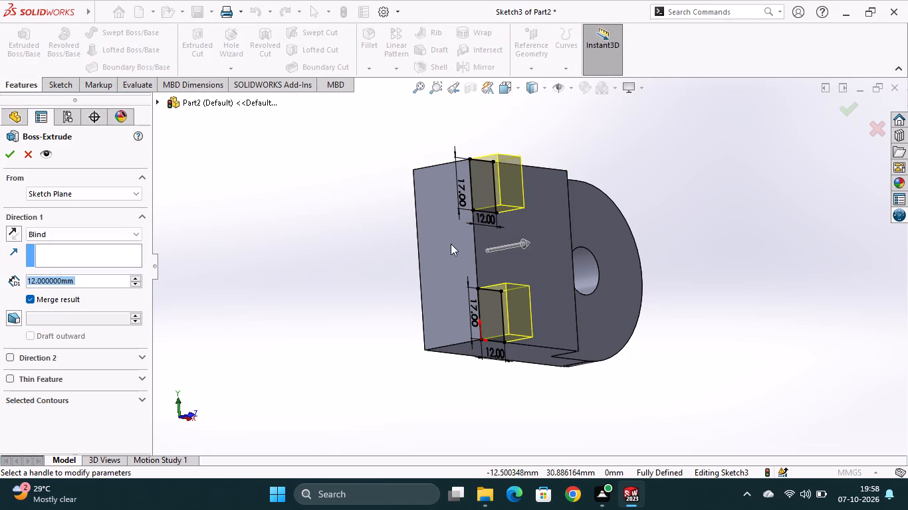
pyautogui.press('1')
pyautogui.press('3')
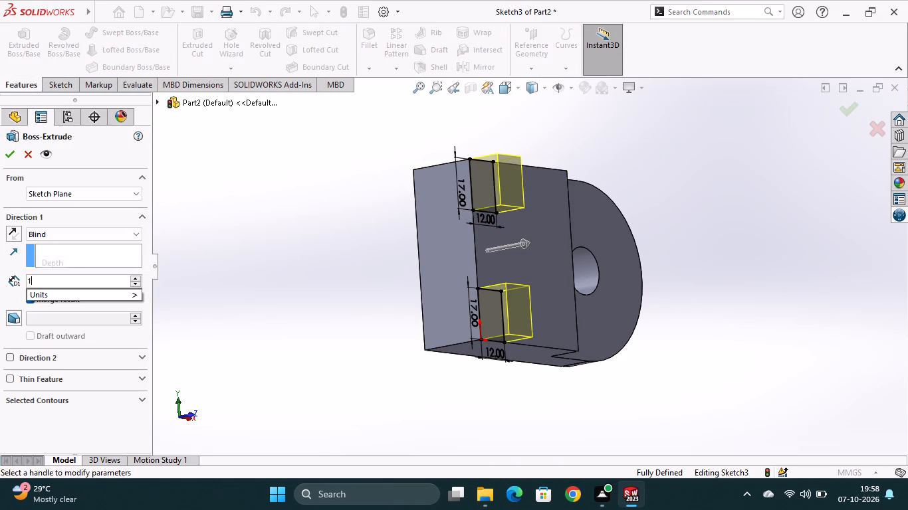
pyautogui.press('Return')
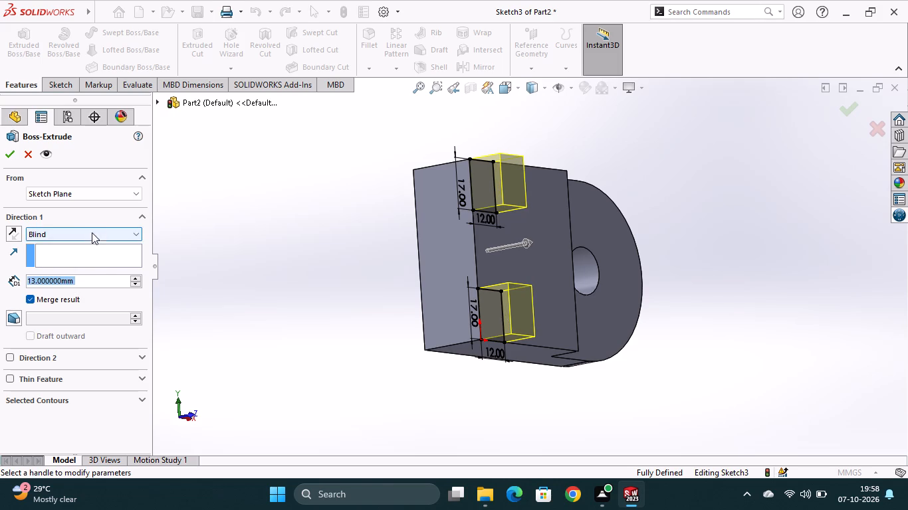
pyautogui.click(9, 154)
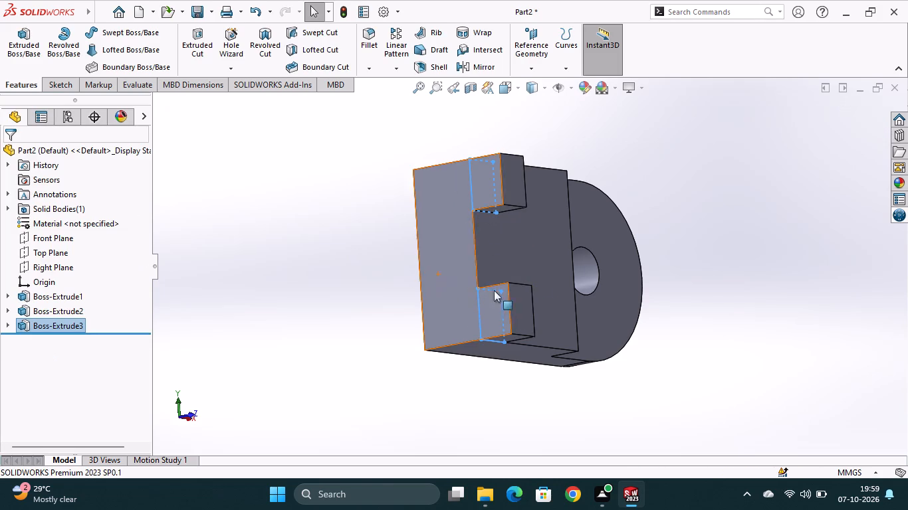
# Examine the two extruded corner lugs in the standard front view and from several tilted angles.
pyautogui.scroll(1, 540, 269)
pyautogui.scroll(-1, 540, 269)
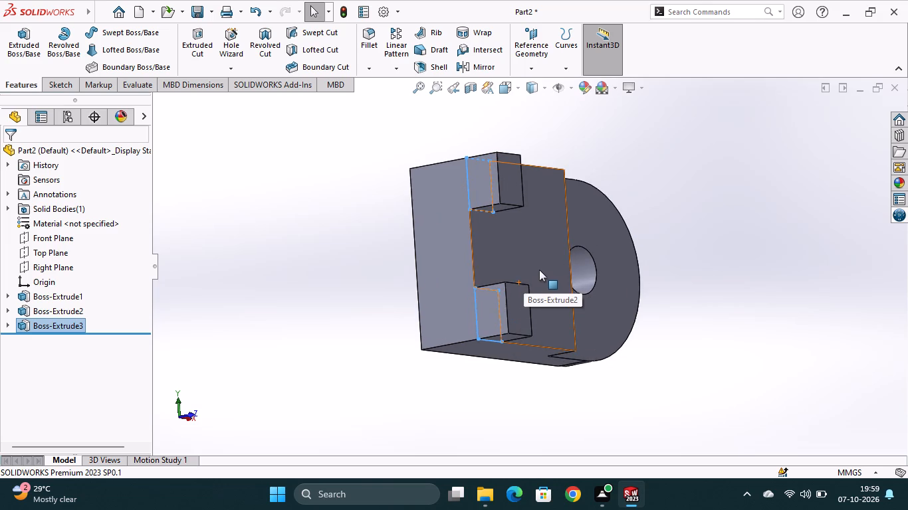
pyautogui.scroll(-3, 538, 270)
pyautogui.scroll(3, 533, 276)
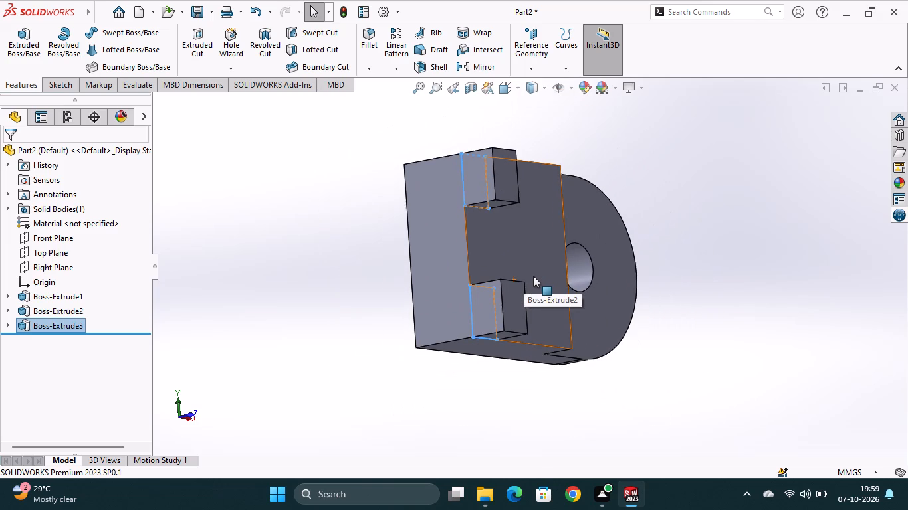
pyautogui.click(542, 90)
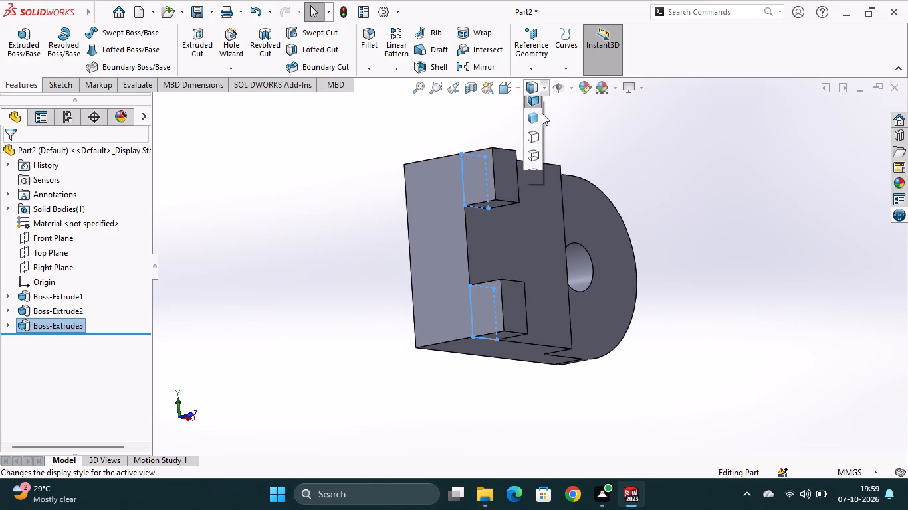
pyautogui.click(518, 90)
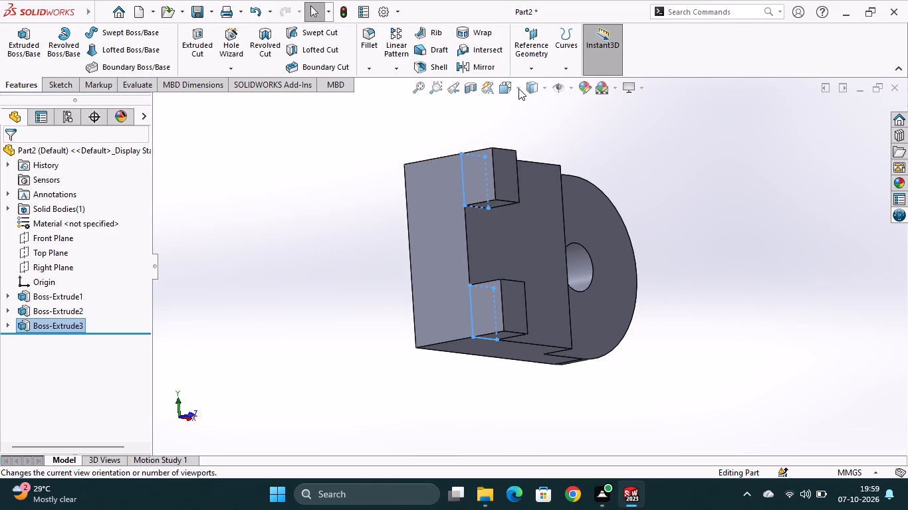
pyautogui.click(518, 87)
pyautogui.click(524, 147)
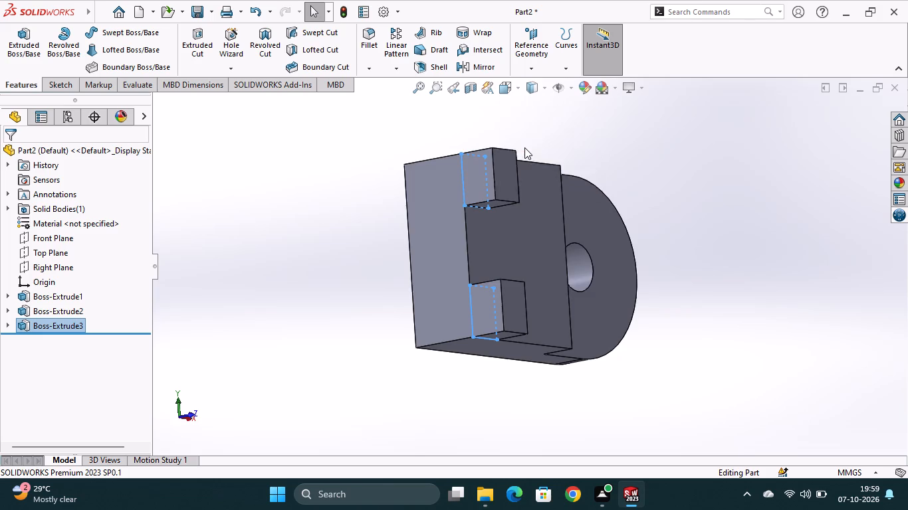
pyautogui.click(520, 92)
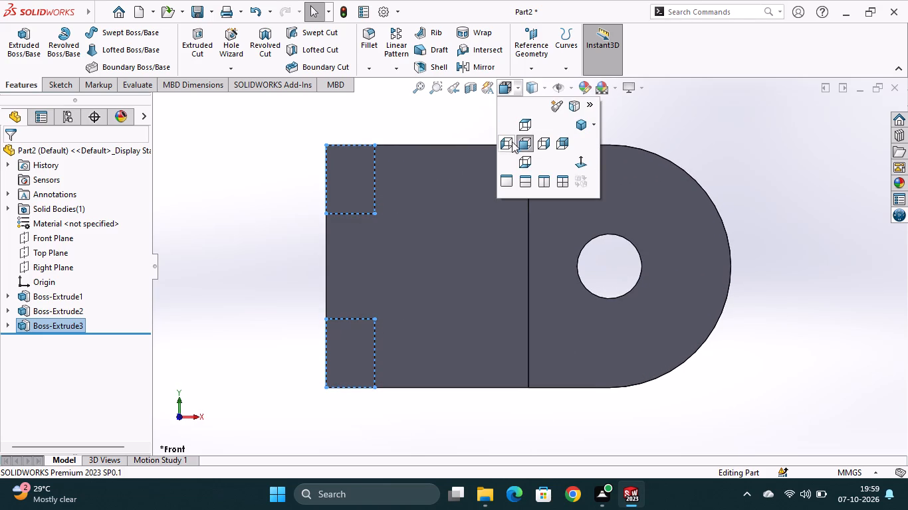
pyautogui.click(449, 128)
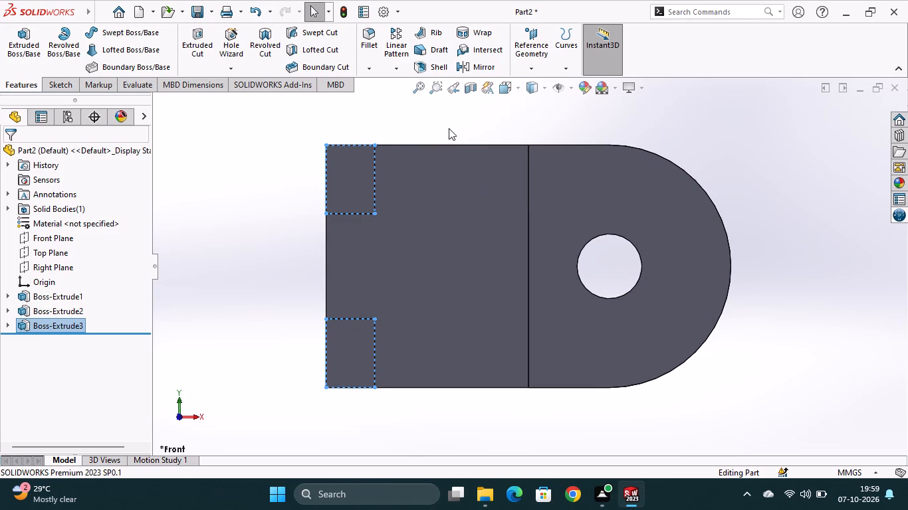
pyautogui.moveTo(477, 305); pyautogui.dragTo(487, 211, button='middle')
pyautogui.scroll(-1, 477, 305)
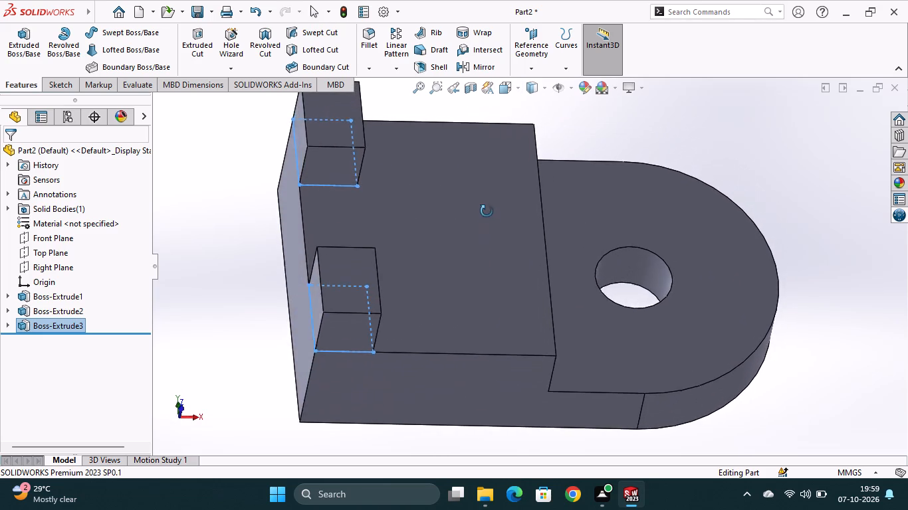
pyautogui.moveTo(487, 211); pyautogui.dragTo(452, 170, button='middle')
pyautogui.scroll(1, 453, 170)
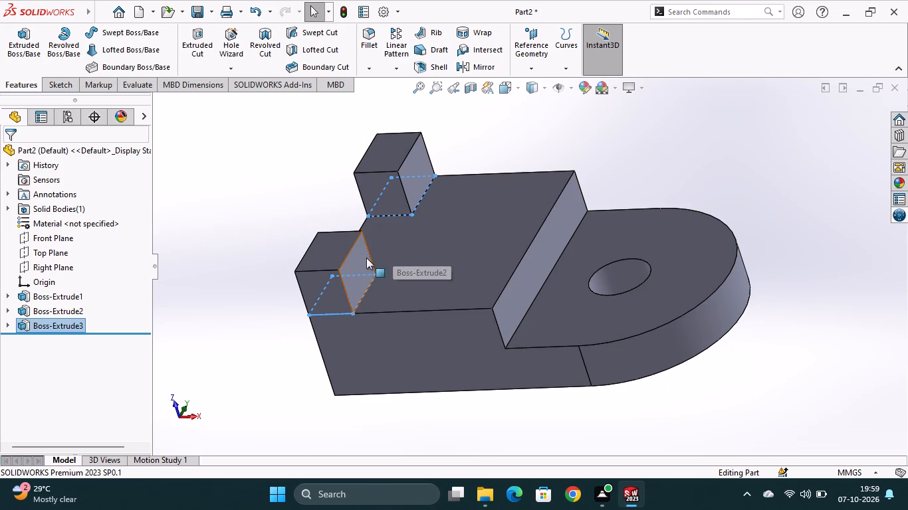
pyautogui.moveTo(457, 254); pyautogui.dragTo(474, 284, button='middle')
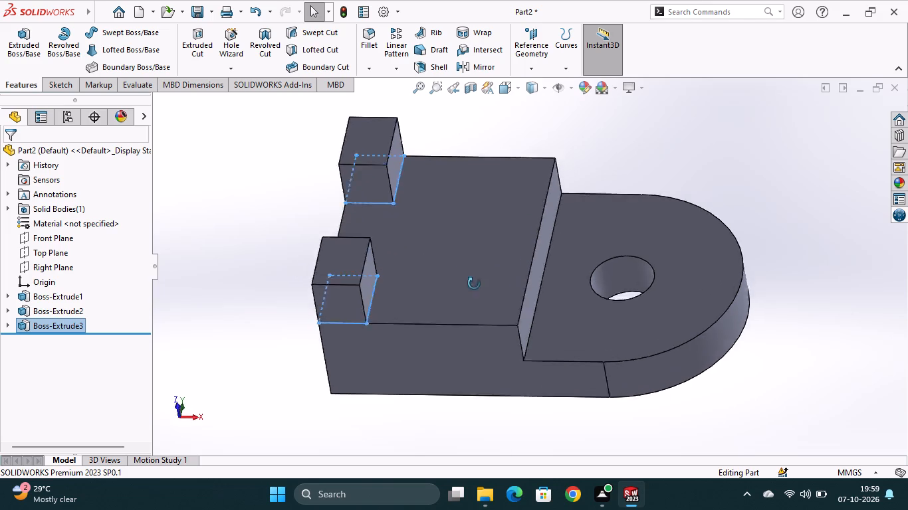
pyautogui.moveTo(474, 284); pyautogui.dragTo(475, 370, button='middle')
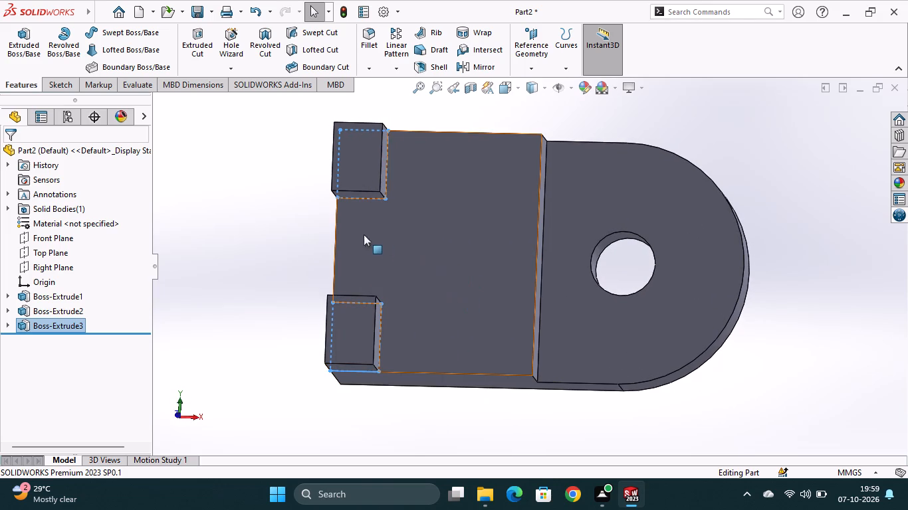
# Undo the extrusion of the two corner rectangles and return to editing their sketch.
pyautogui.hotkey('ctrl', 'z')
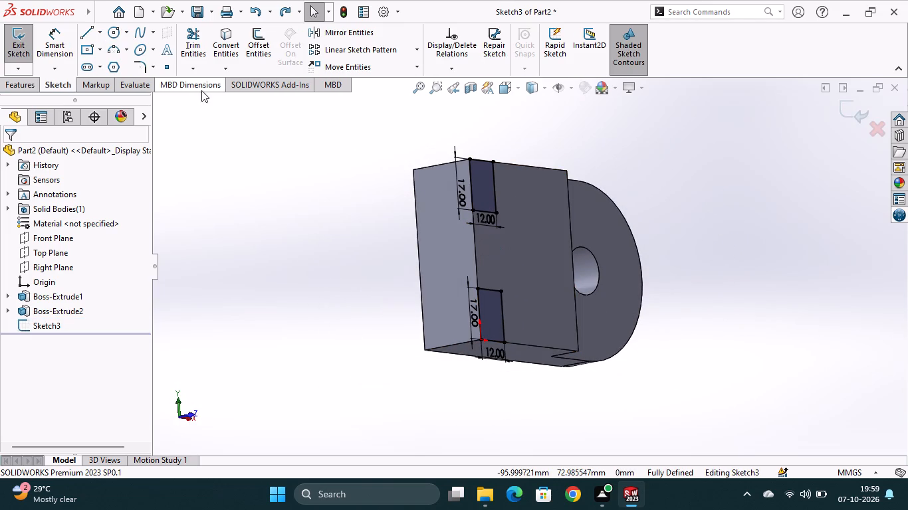
# Sketch a three-point arc of about 13.2 mm radius between the rectangles' facing corners on the block's outer edge, bulging onto the face.
pyautogui.click(114, 51)
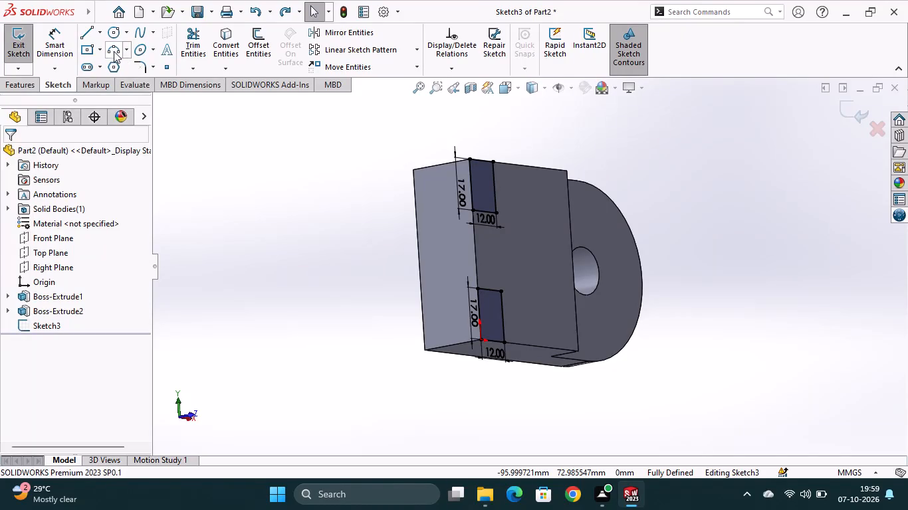
pyautogui.click(473, 209)
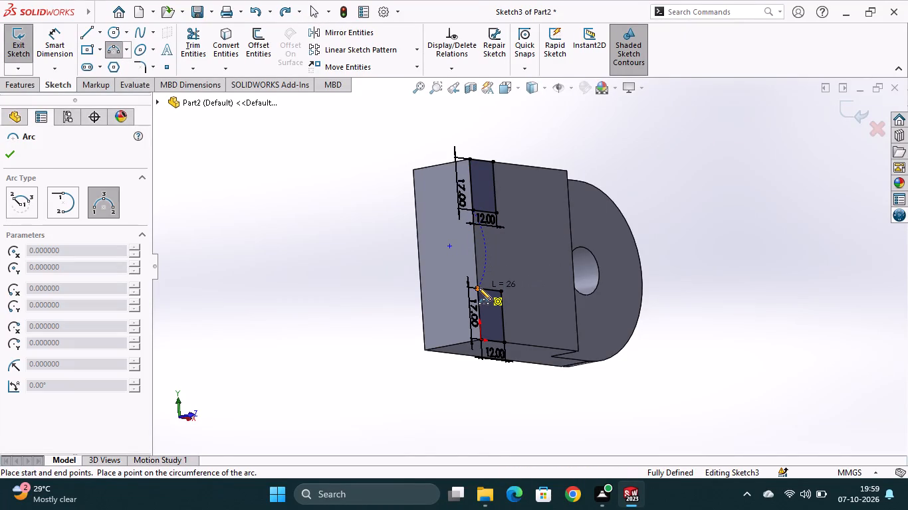
pyautogui.click(479, 289)
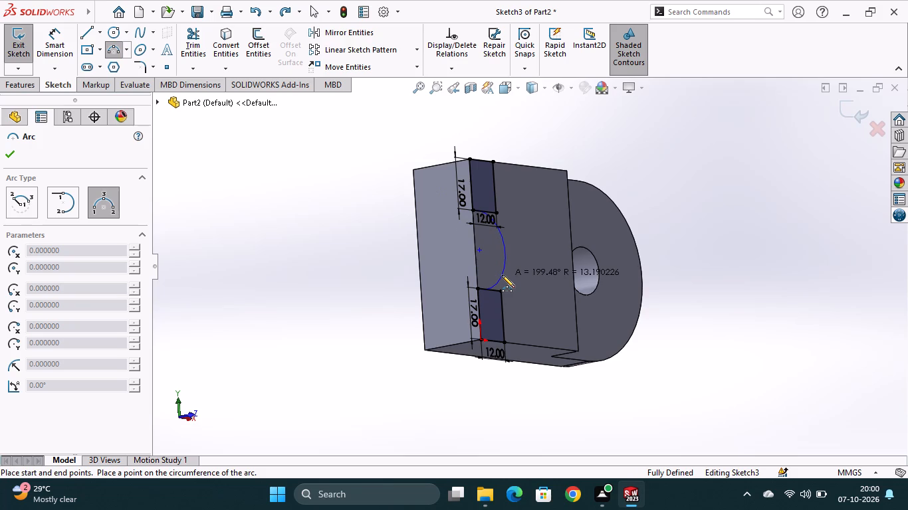
pyautogui.click(502, 275)
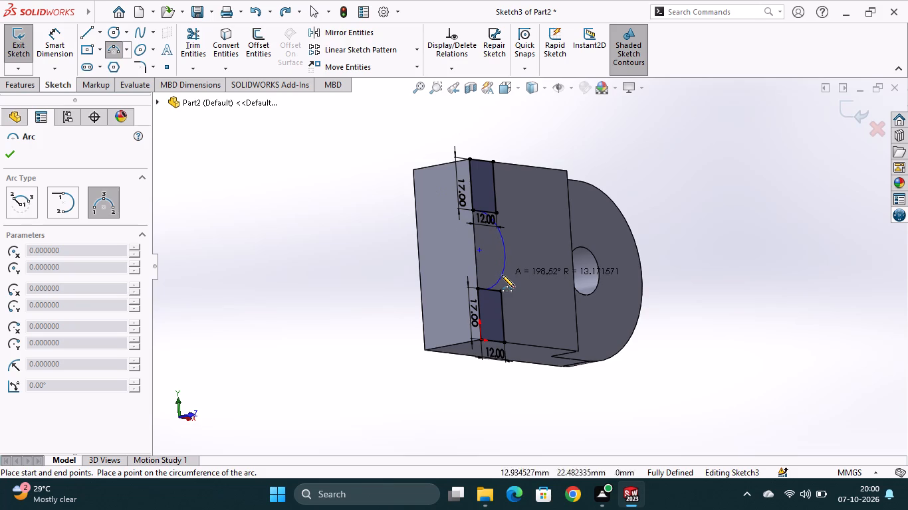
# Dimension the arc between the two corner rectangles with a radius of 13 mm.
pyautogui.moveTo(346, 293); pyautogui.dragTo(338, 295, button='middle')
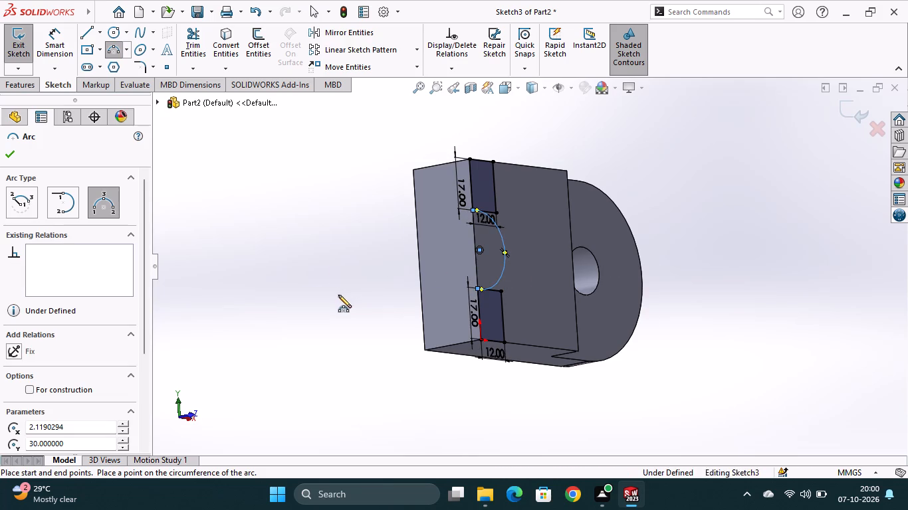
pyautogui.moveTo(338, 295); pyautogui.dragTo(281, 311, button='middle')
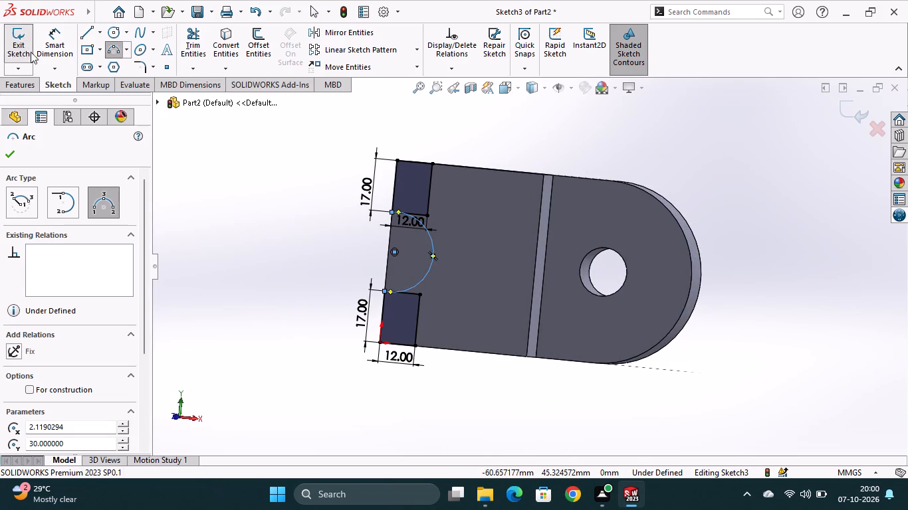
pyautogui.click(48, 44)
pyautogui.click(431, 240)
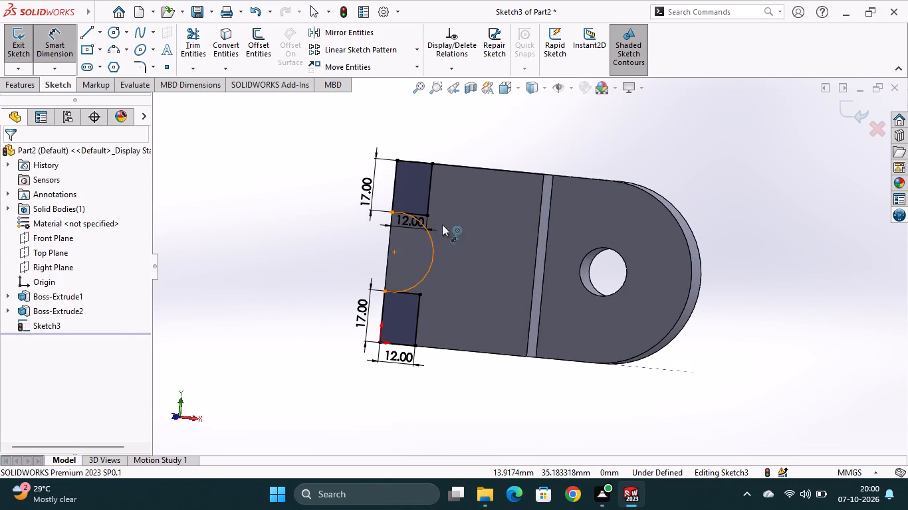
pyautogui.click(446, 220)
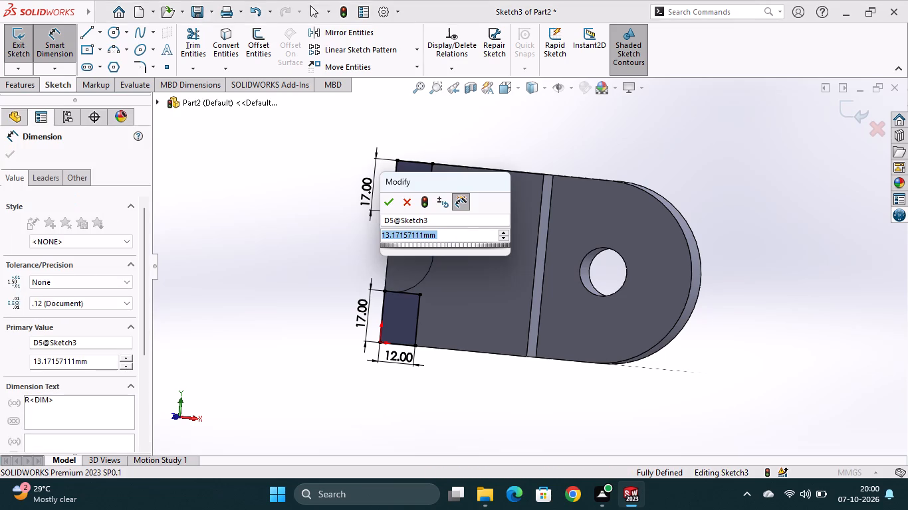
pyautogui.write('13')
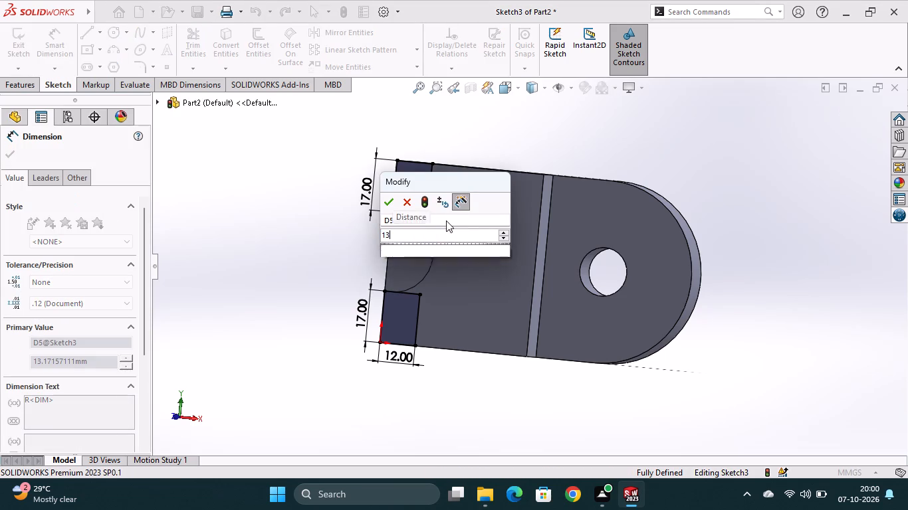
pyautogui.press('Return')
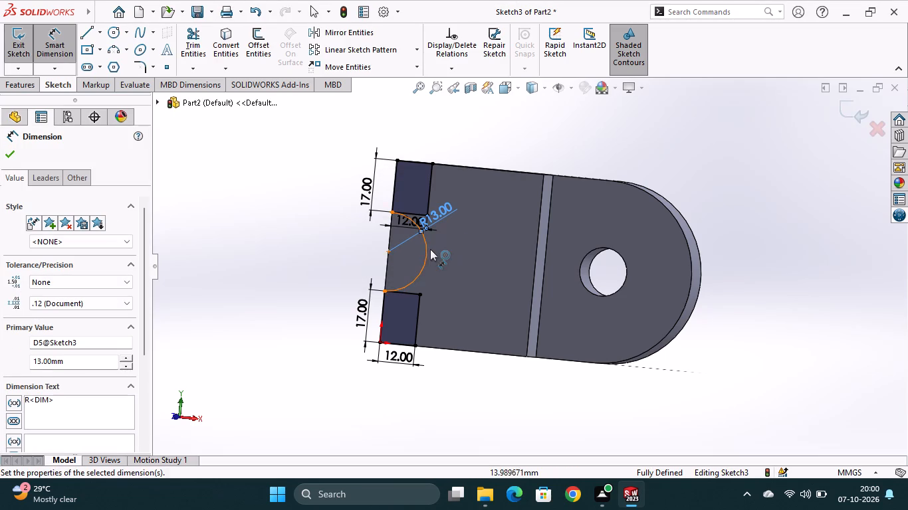
# Examine the arc and both corner rectangles on the raised block from tilted angles and in the standard front view.
pyautogui.scroll(1, 415, 262)
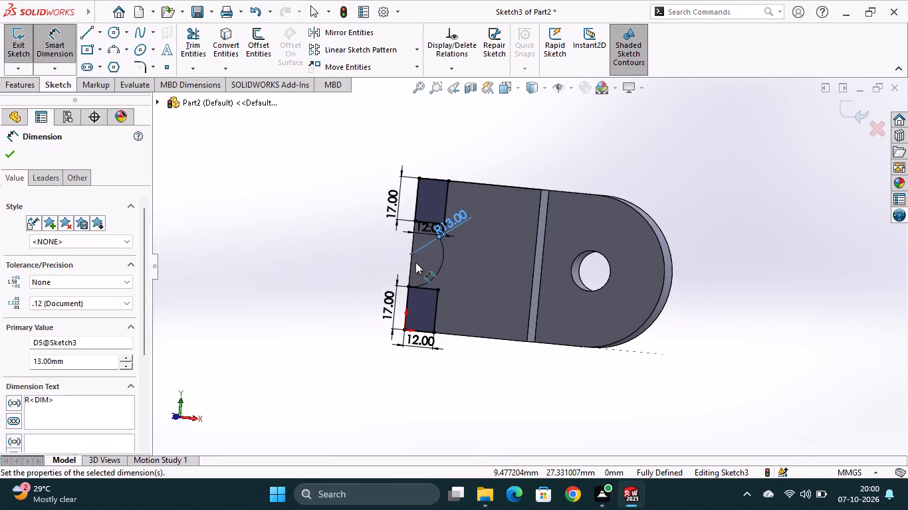
pyautogui.scroll(-1, 421, 276)
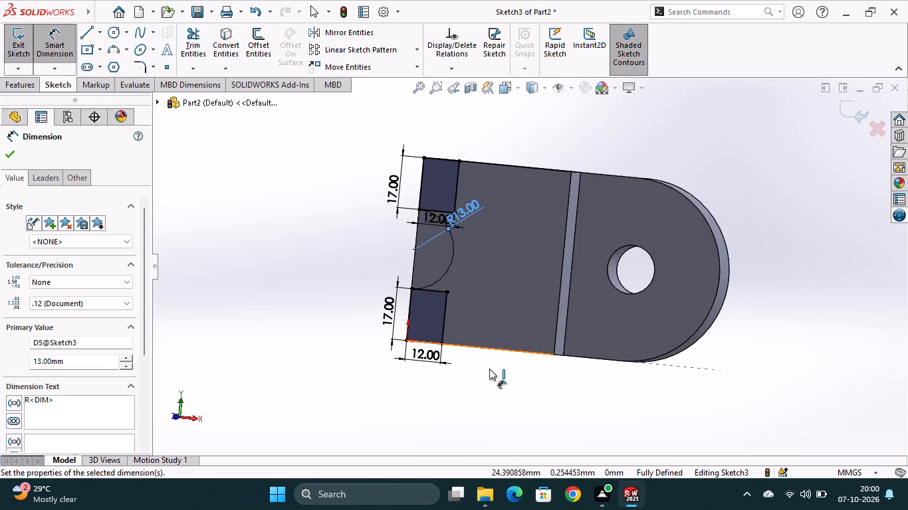
pyautogui.moveTo(505, 396); pyautogui.dragTo(543, 241, button='middle')
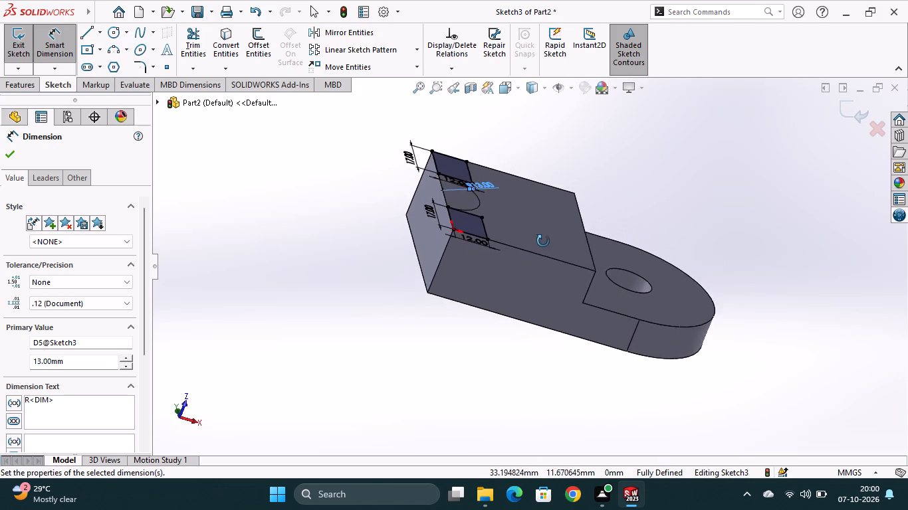
pyautogui.moveTo(543, 241); pyautogui.dragTo(531, 224, button='middle')
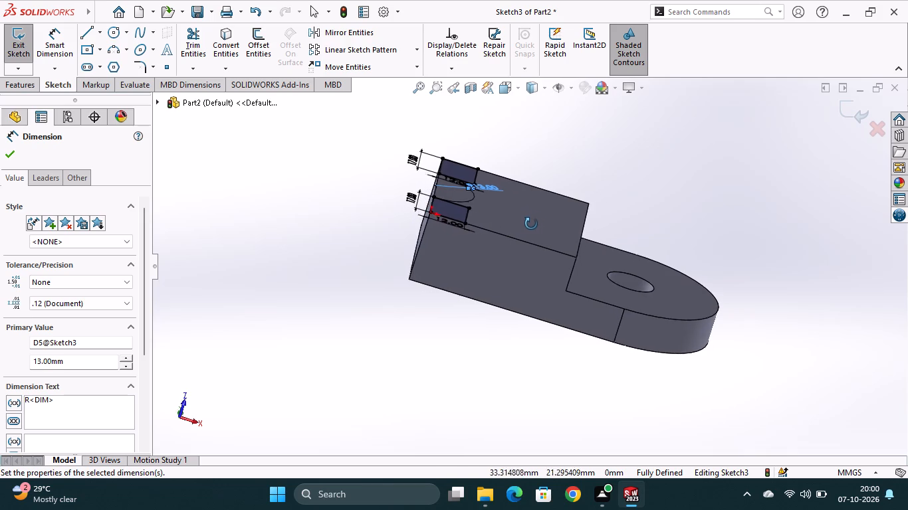
pyautogui.moveTo(531, 224); pyautogui.dragTo(525, 227, button='middle')
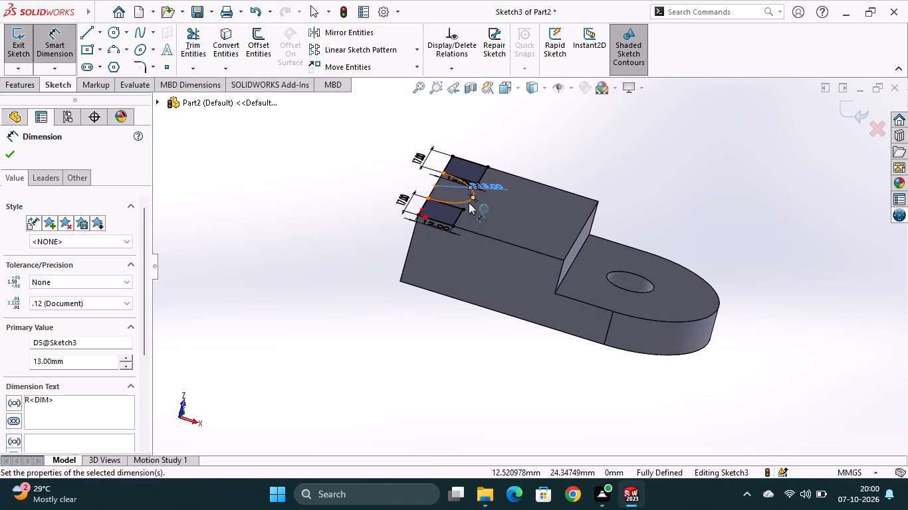
pyautogui.scroll(1, 451, 203)
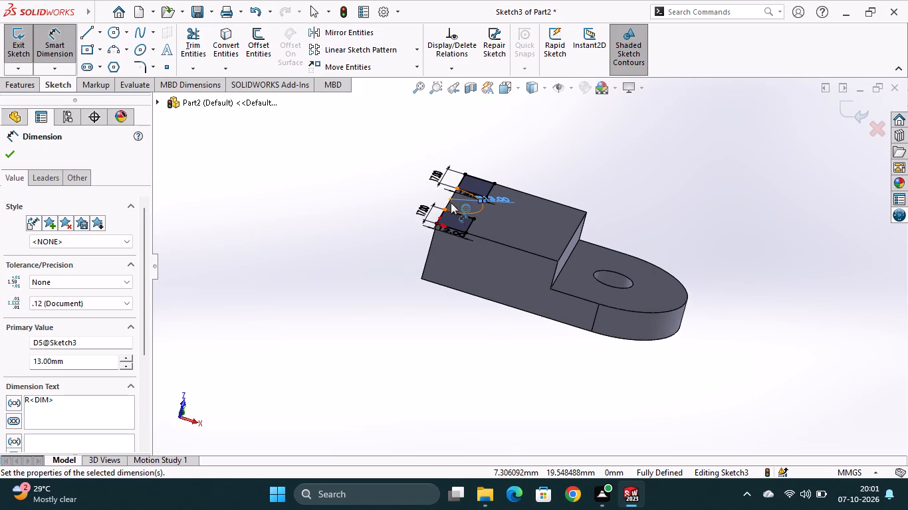
pyautogui.scroll(-5, 451, 203)
pyautogui.scroll(-3, 493, 238)
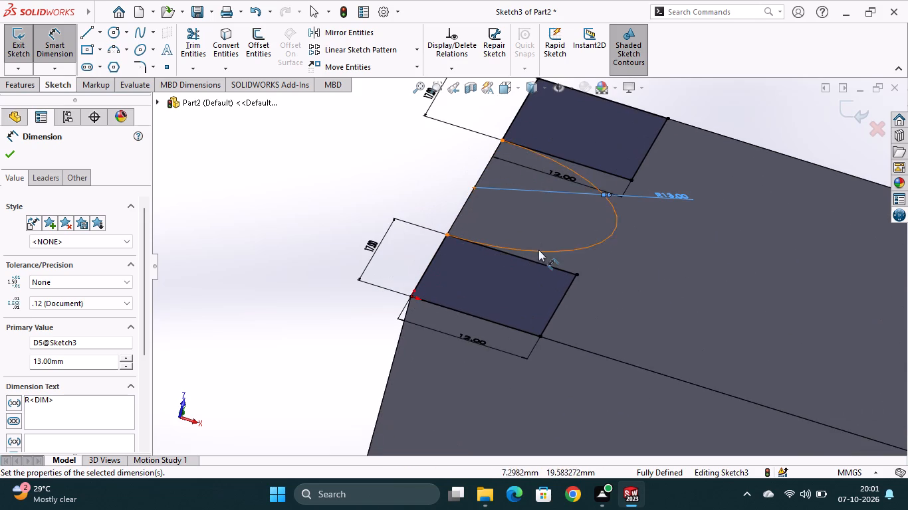
pyautogui.click(519, 90)
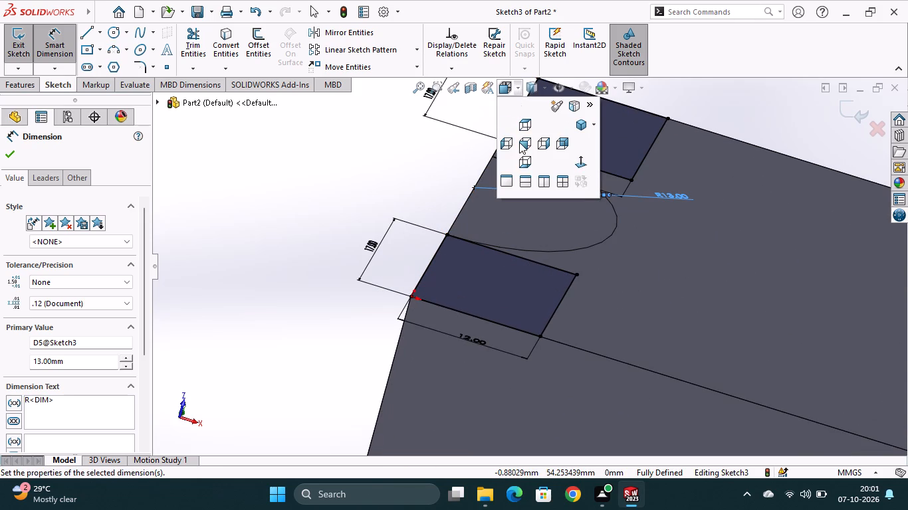
pyautogui.click(521, 144)
pyautogui.scroll(2, 390, 292)
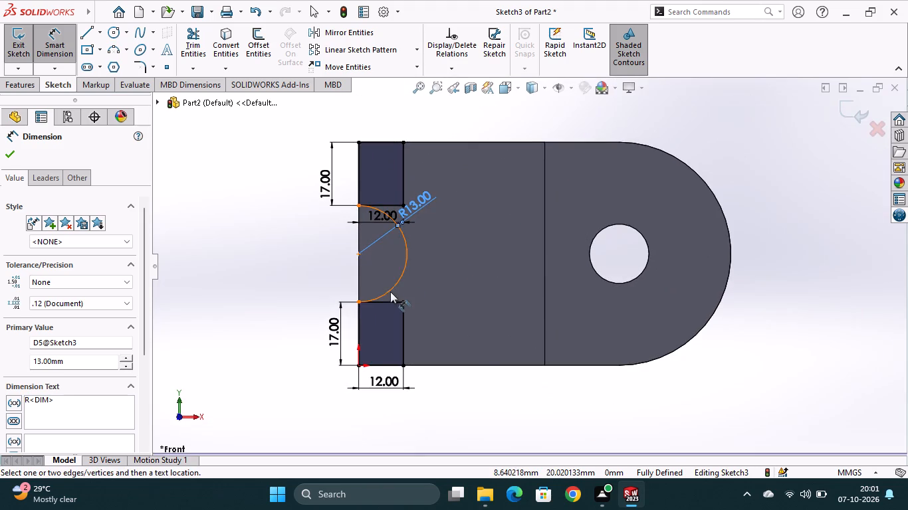
pyautogui.scroll(-6, 437, 294)
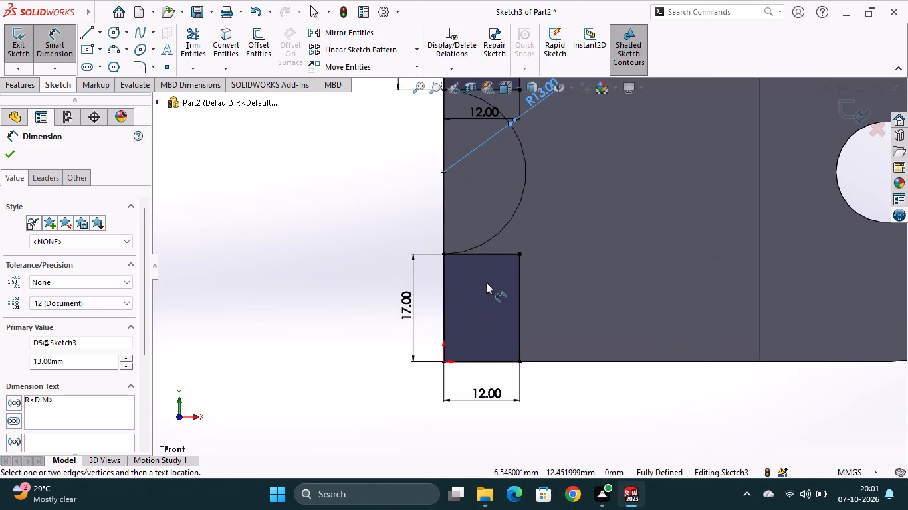
pyautogui.scroll(2, 487, 280)
pyautogui.scroll(2, 494, 203)
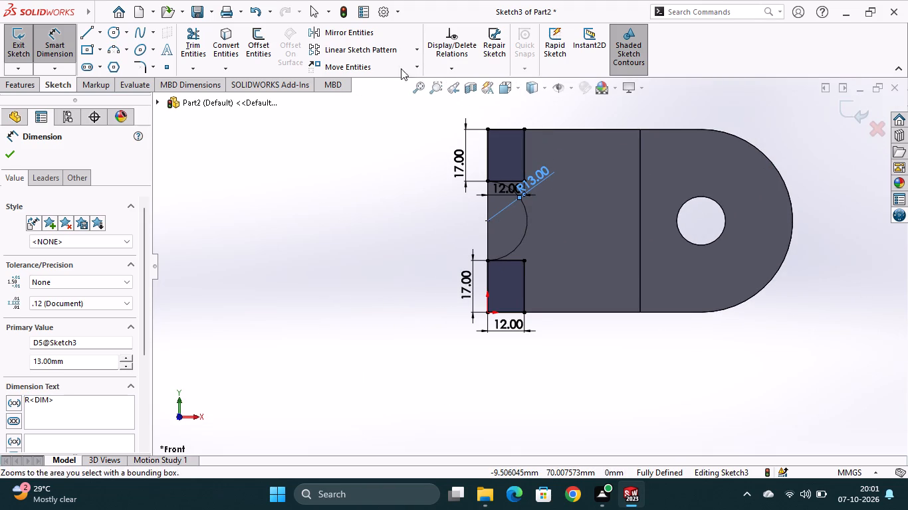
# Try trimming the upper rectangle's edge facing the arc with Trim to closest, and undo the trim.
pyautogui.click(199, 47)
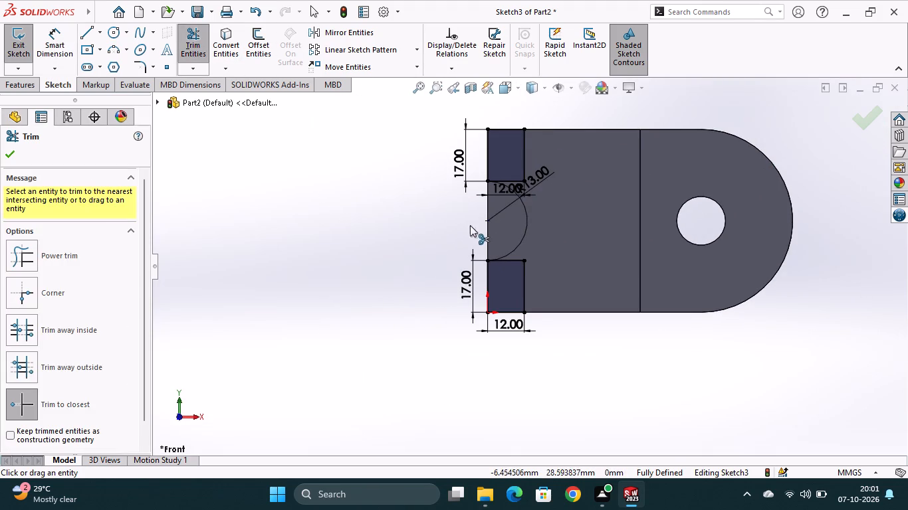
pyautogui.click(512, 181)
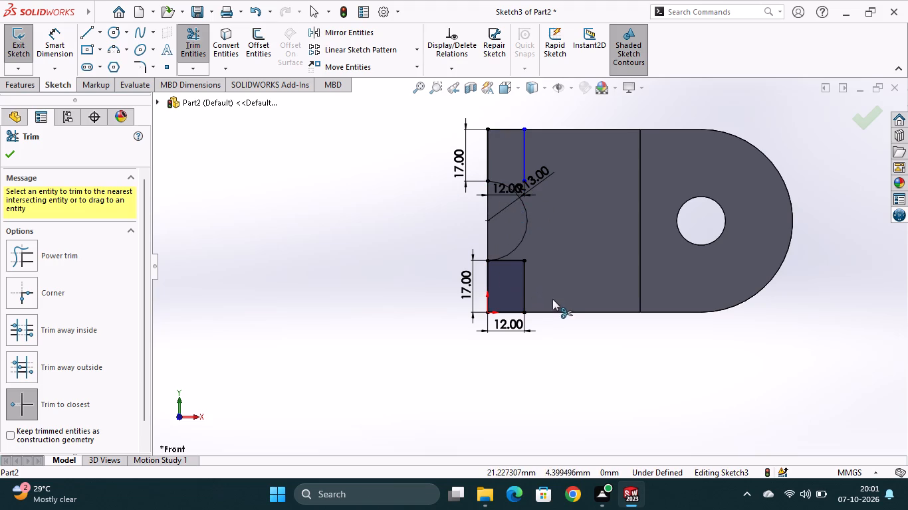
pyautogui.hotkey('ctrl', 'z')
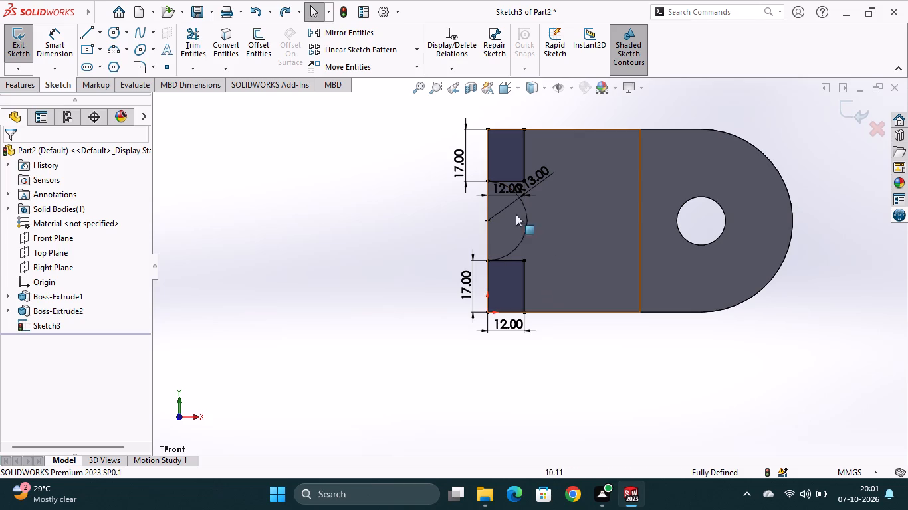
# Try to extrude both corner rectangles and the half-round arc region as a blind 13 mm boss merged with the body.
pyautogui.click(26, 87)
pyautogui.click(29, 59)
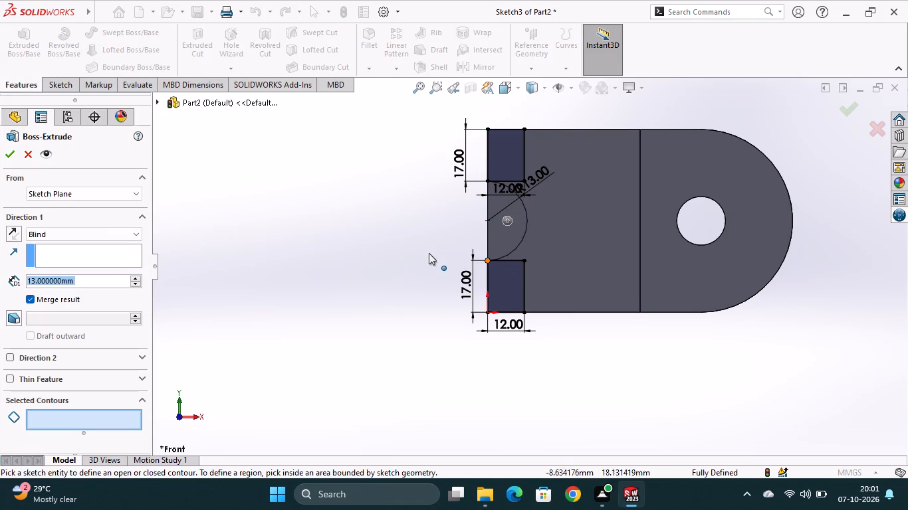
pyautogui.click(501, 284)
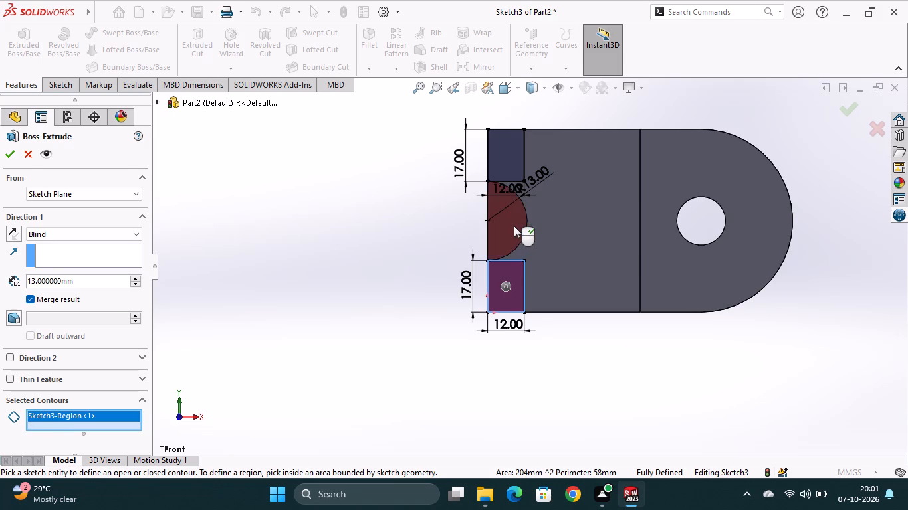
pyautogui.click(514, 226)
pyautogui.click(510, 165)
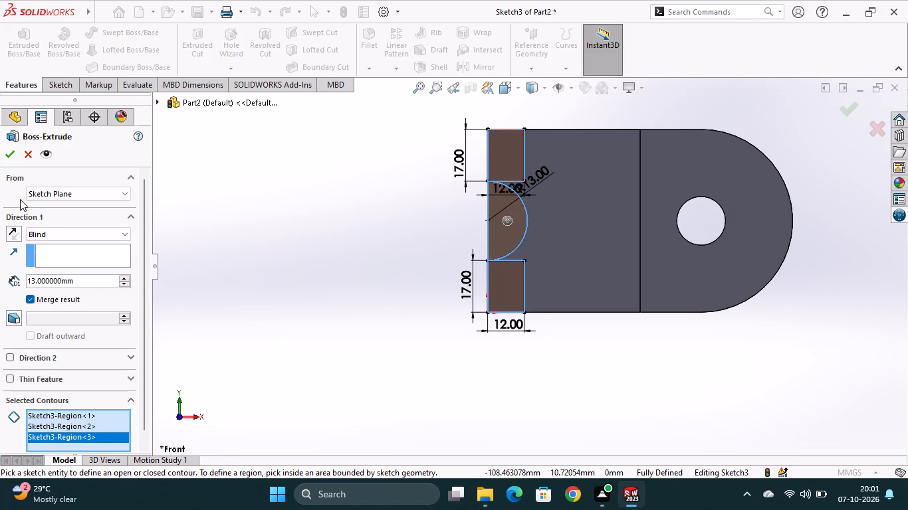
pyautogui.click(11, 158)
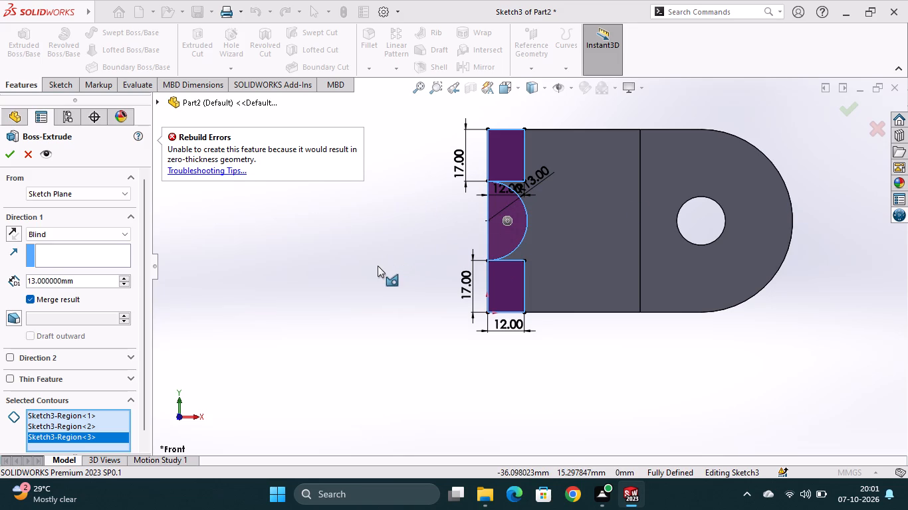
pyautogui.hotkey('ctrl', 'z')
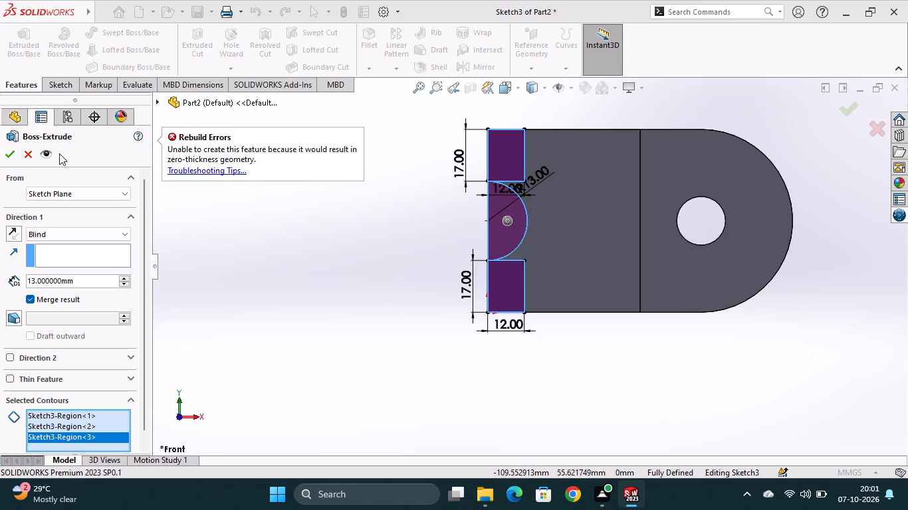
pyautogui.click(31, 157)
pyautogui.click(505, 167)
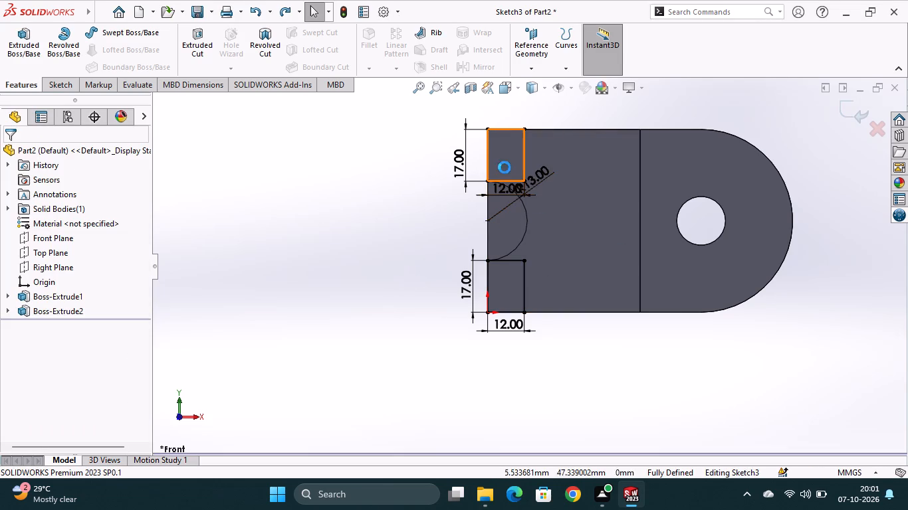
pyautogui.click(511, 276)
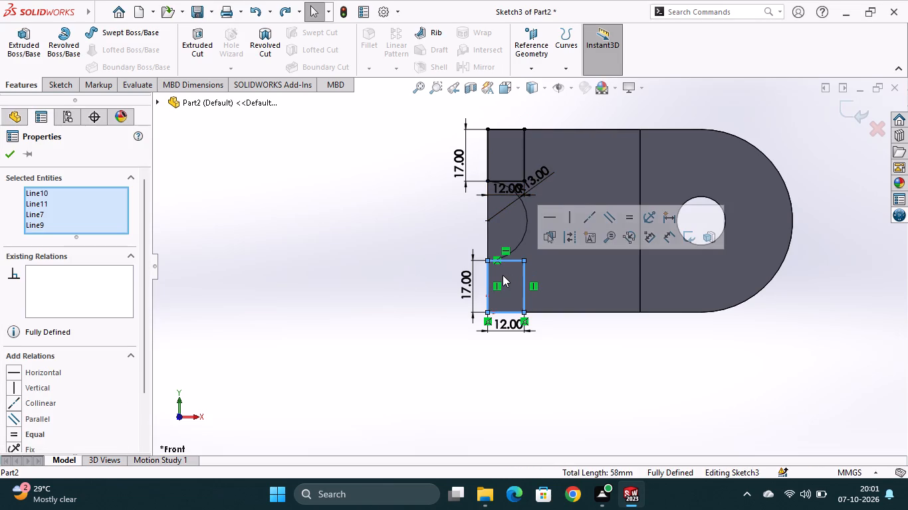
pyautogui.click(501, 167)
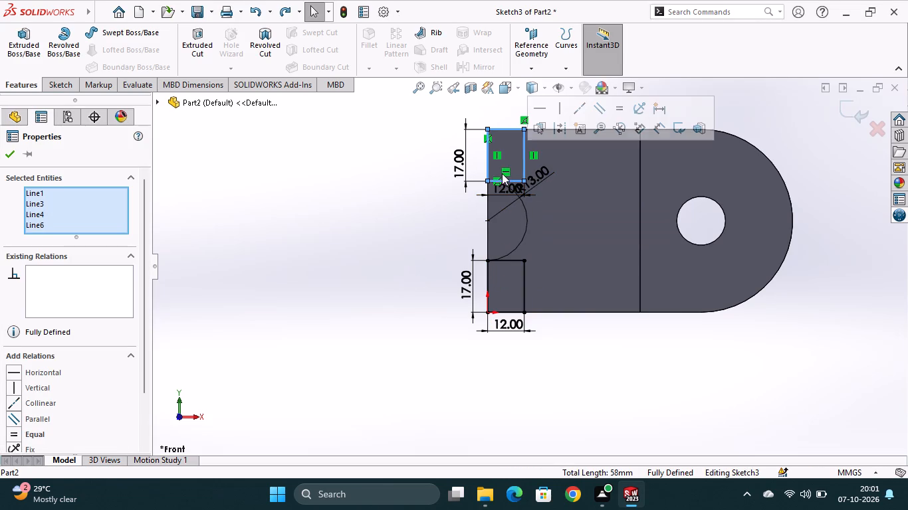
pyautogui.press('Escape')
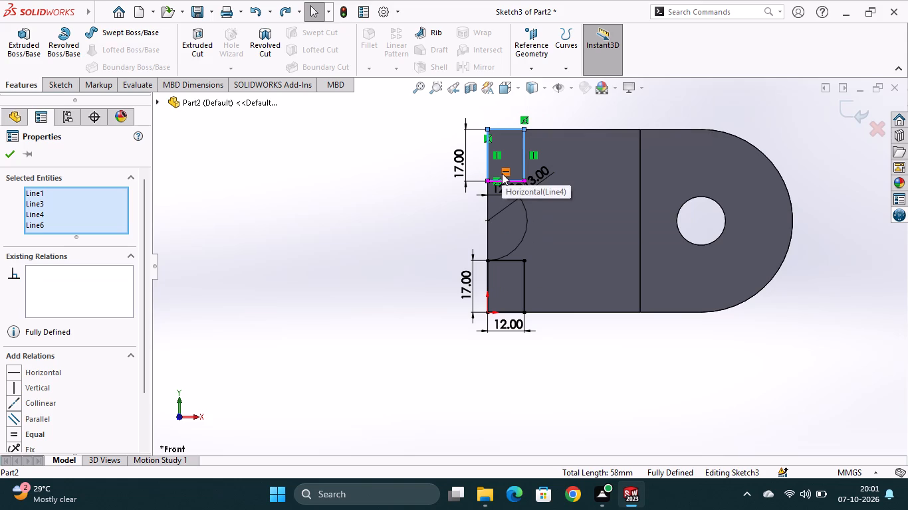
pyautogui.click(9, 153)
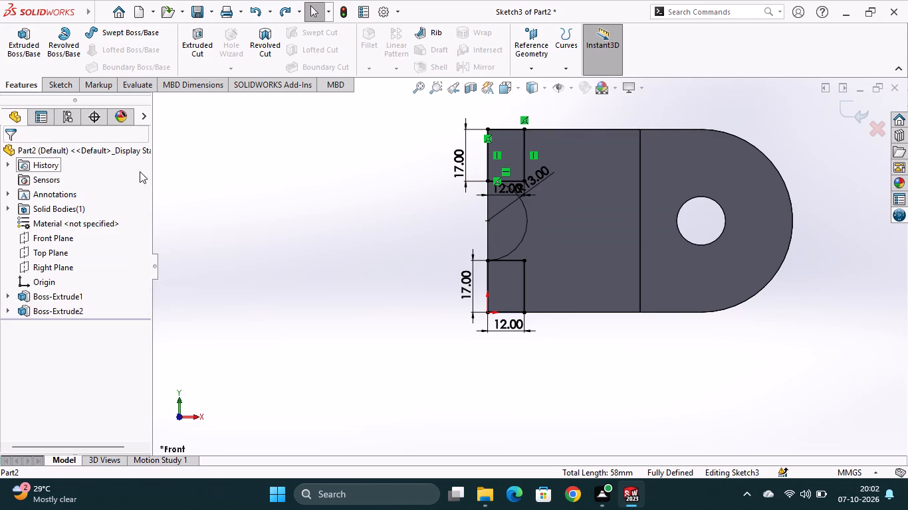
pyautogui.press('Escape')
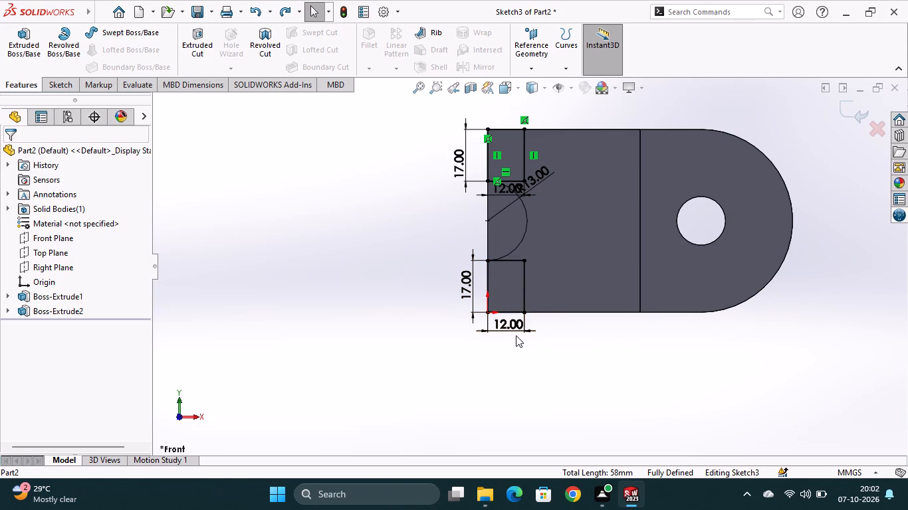
# Delete the arc between the two corner rectangles along with its associated radius dimension.
pyautogui.click(525, 212)
pyautogui.rightClick(525, 212)
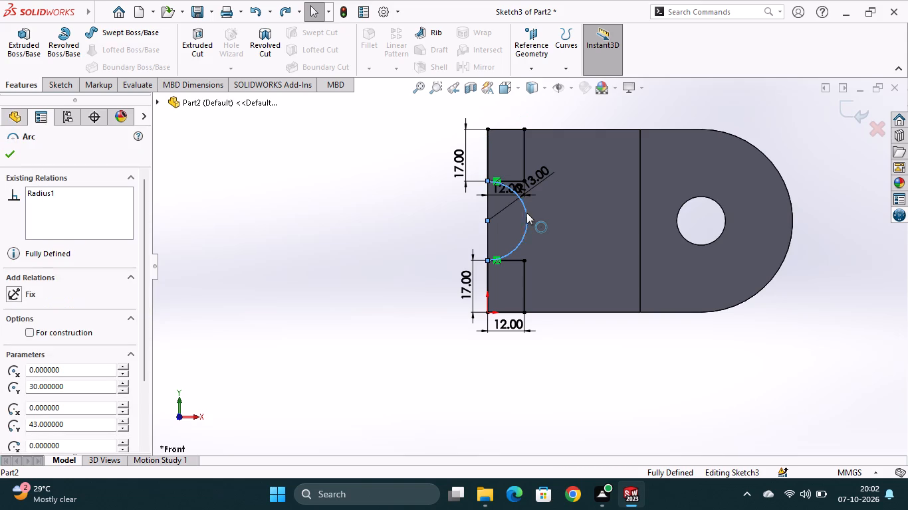
pyautogui.click(567, 398)
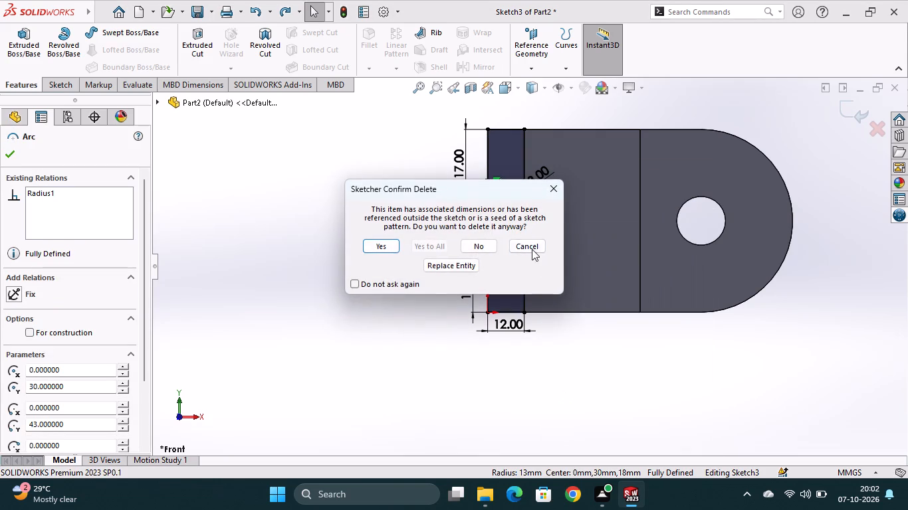
pyautogui.click(388, 244)
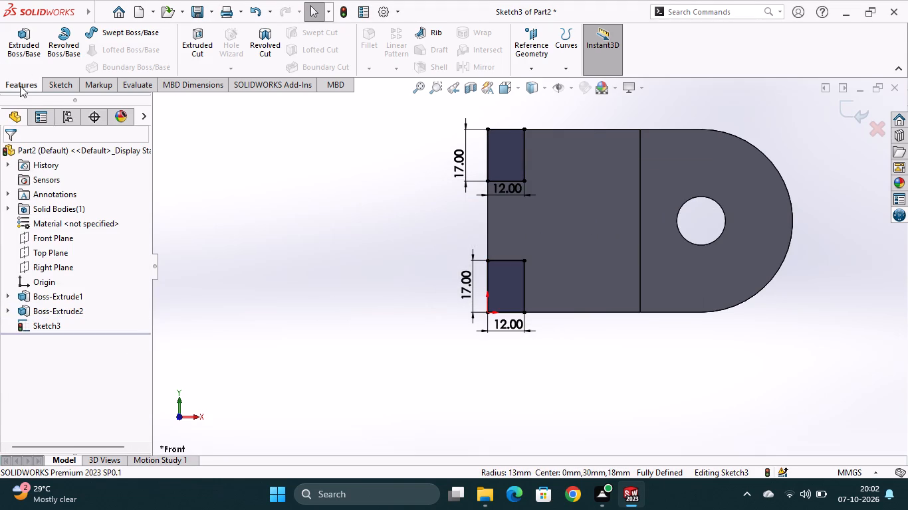
# Extrude both 12 × 17 mm corner rectangles as a blind 13 mm boss merged with the body.
pyautogui.click(26, 60)
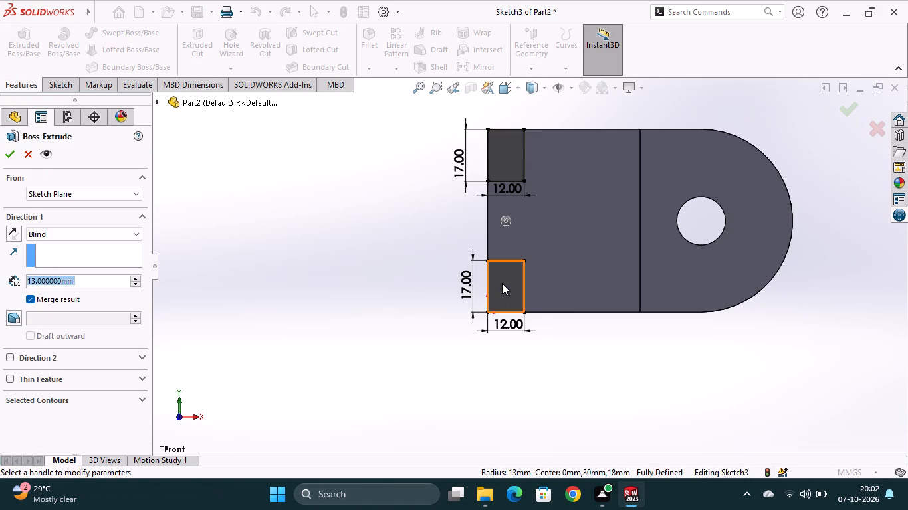
pyautogui.click(501, 289)
pyautogui.click(498, 170)
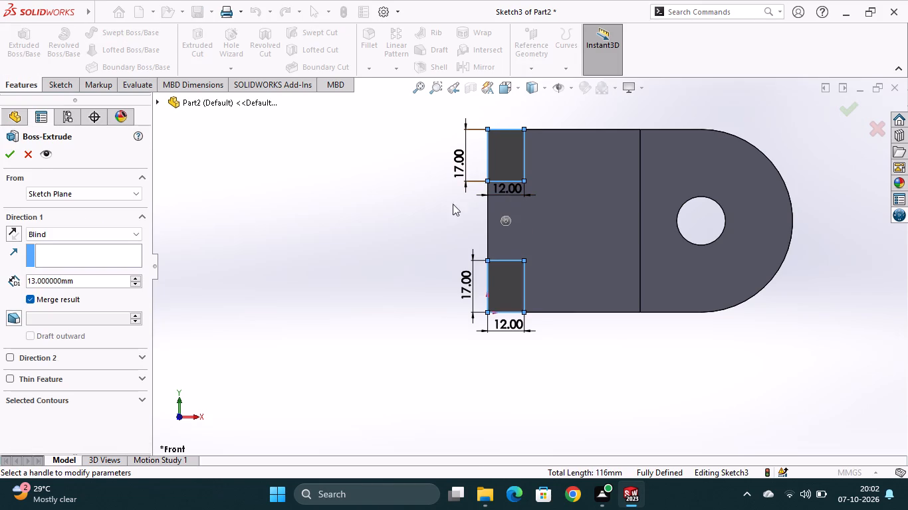
pyautogui.click(12, 152)
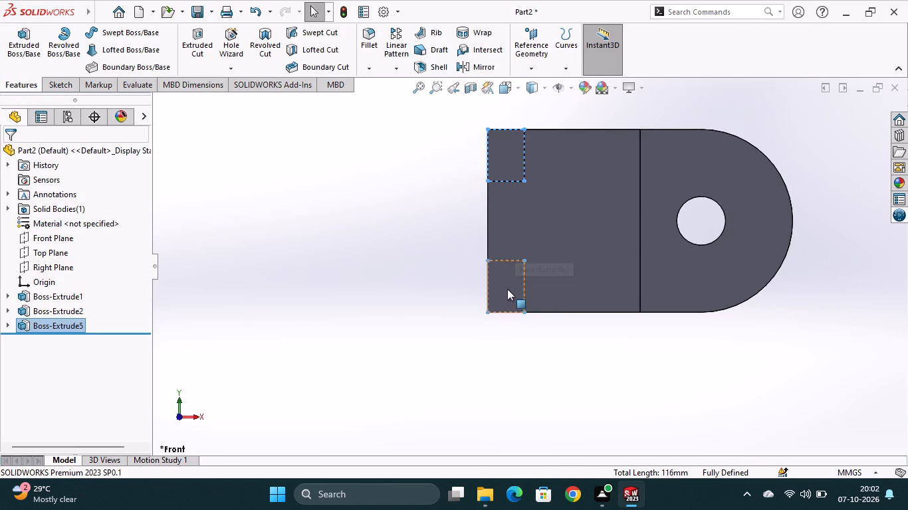
# On the raised block's front face, sketch a three-point arc of about 13.2 mm radius between the two lugs' inner outer-edge corners.
pyautogui.moveTo(569, 363); pyautogui.dragTo(616, 282, button='middle')
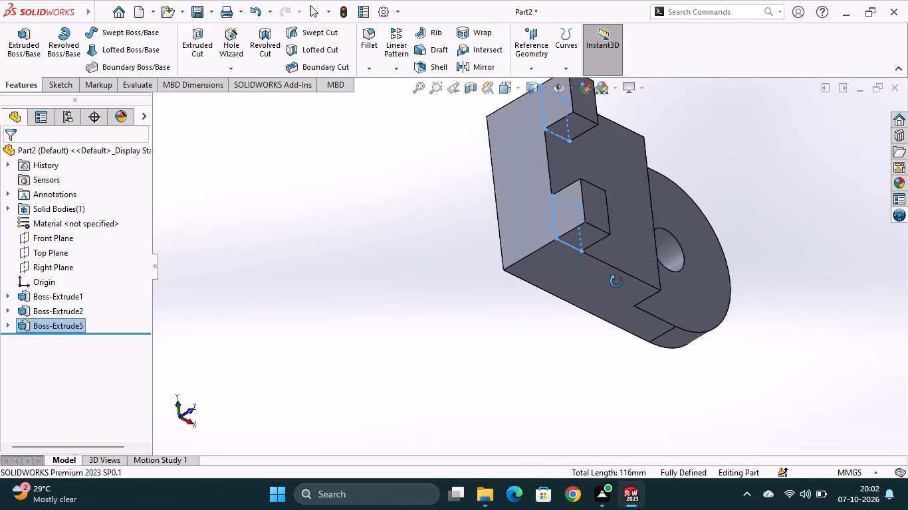
pyautogui.moveTo(616, 282); pyautogui.dragTo(534, 319, button='middle')
pyautogui.moveTo(550, 329); pyautogui.dragTo(600, 319, button='middle')
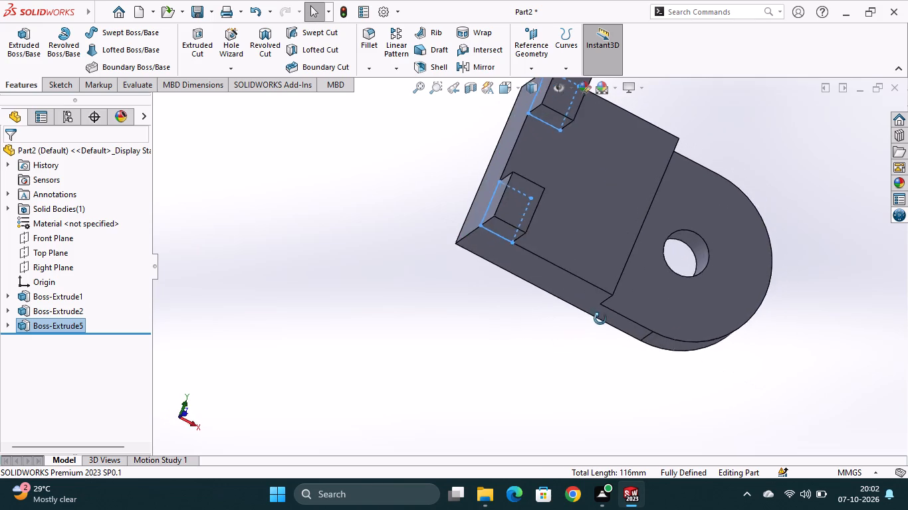
pyautogui.moveTo(600, 319); pyautogui.dragTo(605, 304, button='middle')
pyautogui.scroll(-1, 536, 359)
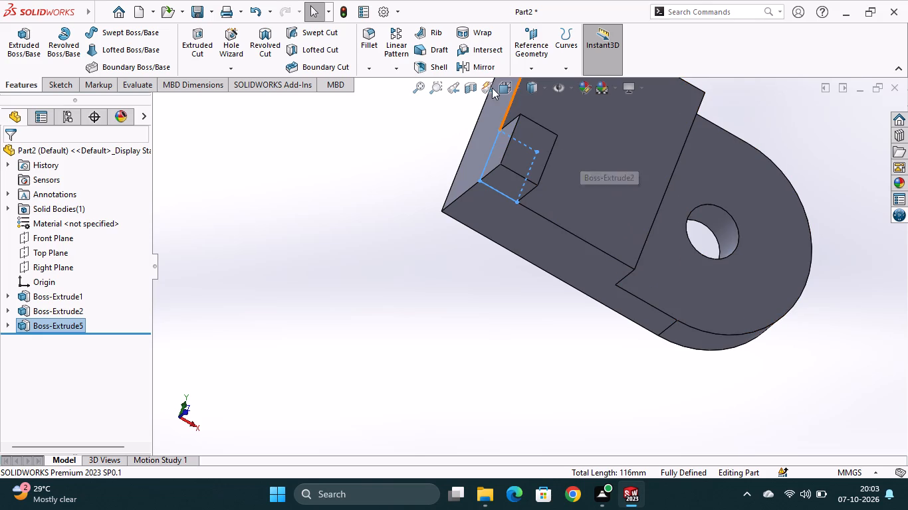
pyautogui.click(518, 90)
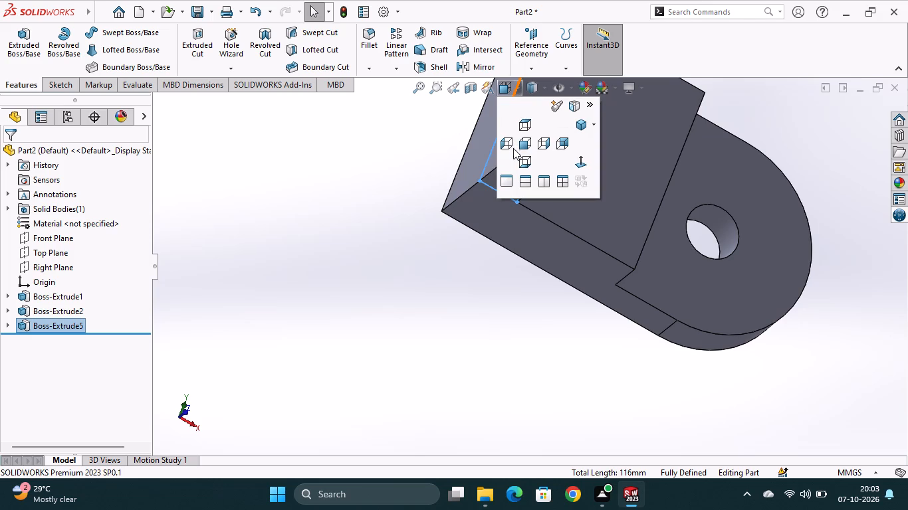
pyautogui.click(523, 148)
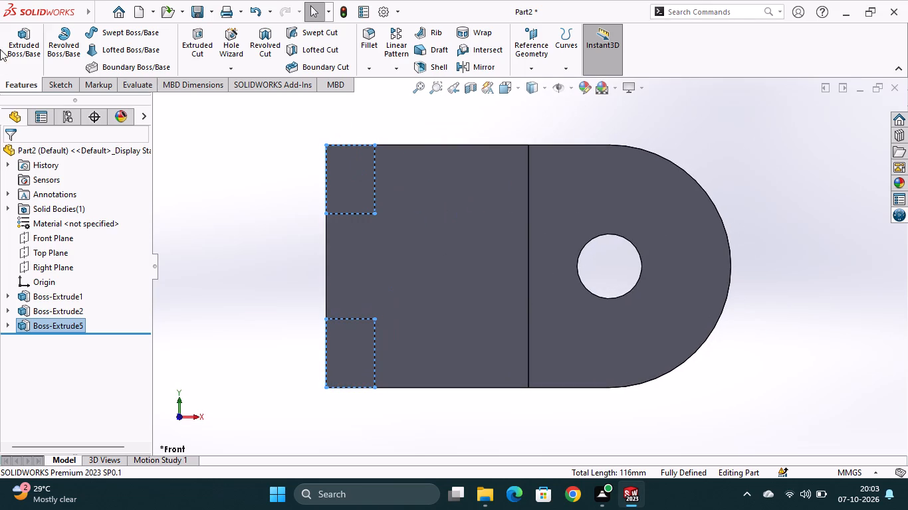
pyautogui.click(62, 85)
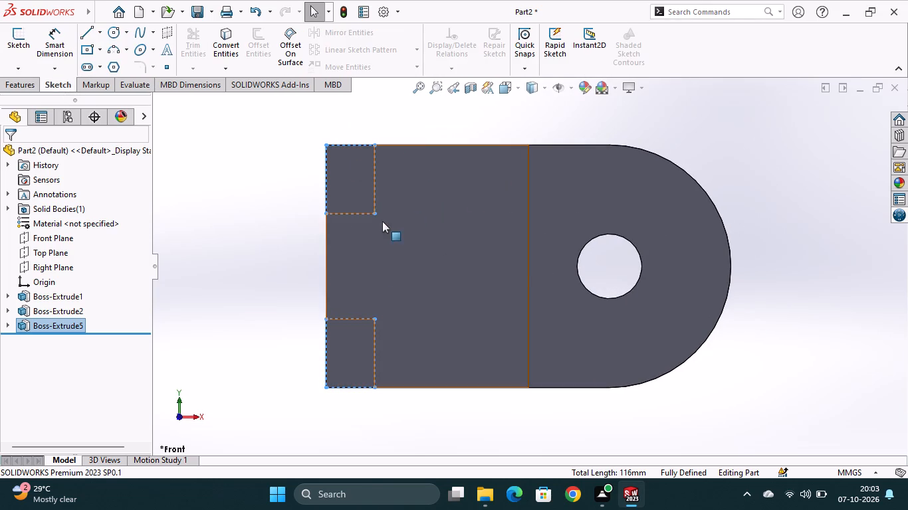
pyautogui.click(417, 240)
pyautogui.click(477, 208)
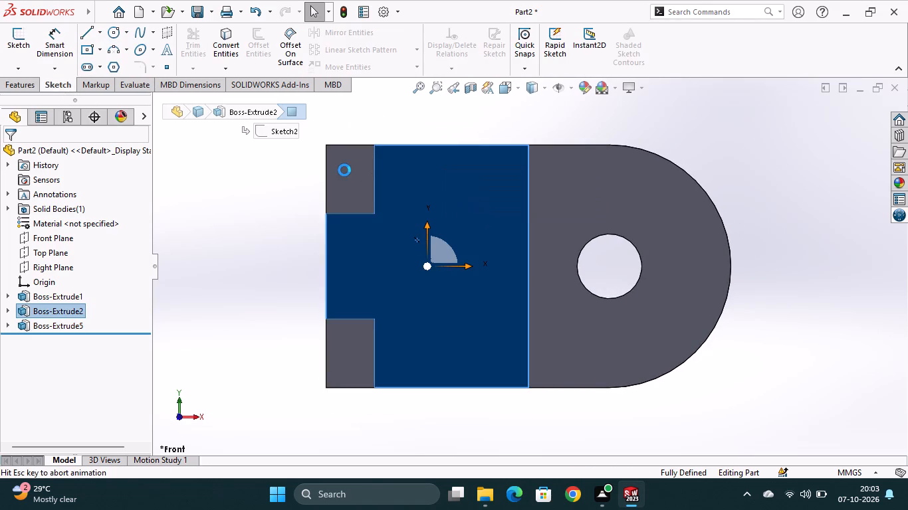
pyautogui.click(116, 52)
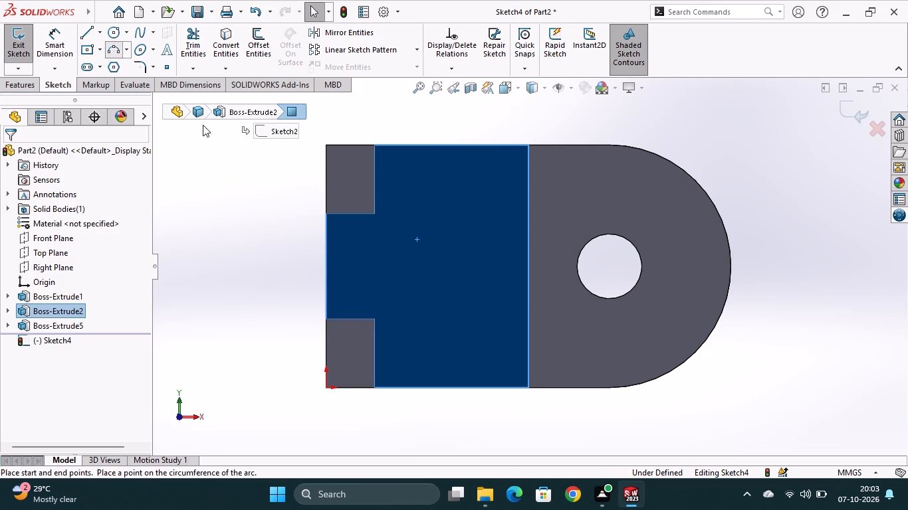
pyautogui.click(326, 216)
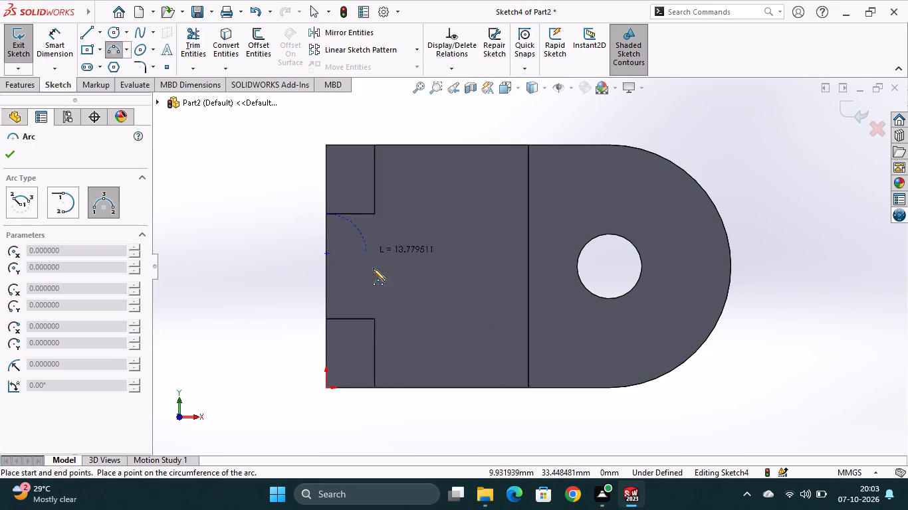
pyautogui.click(326, 321)
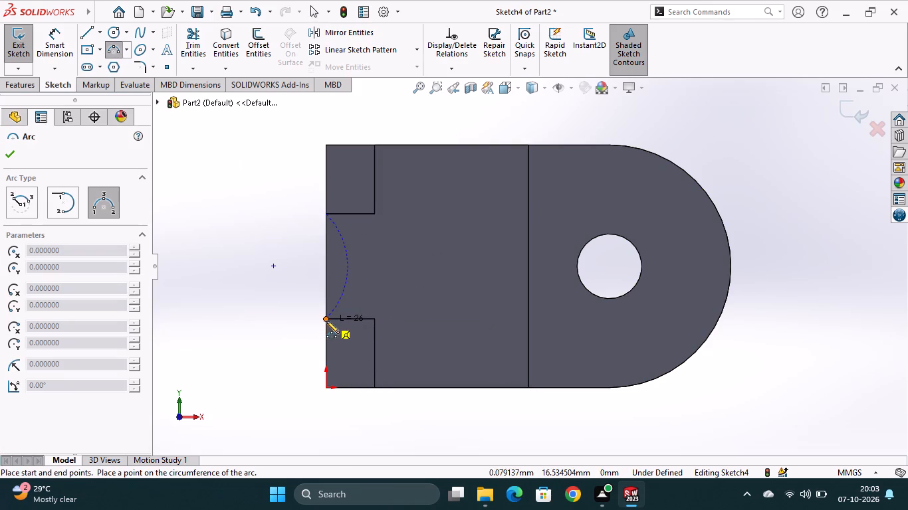
pyautogui.click(383, 293)
pyautogui.press('Escape')
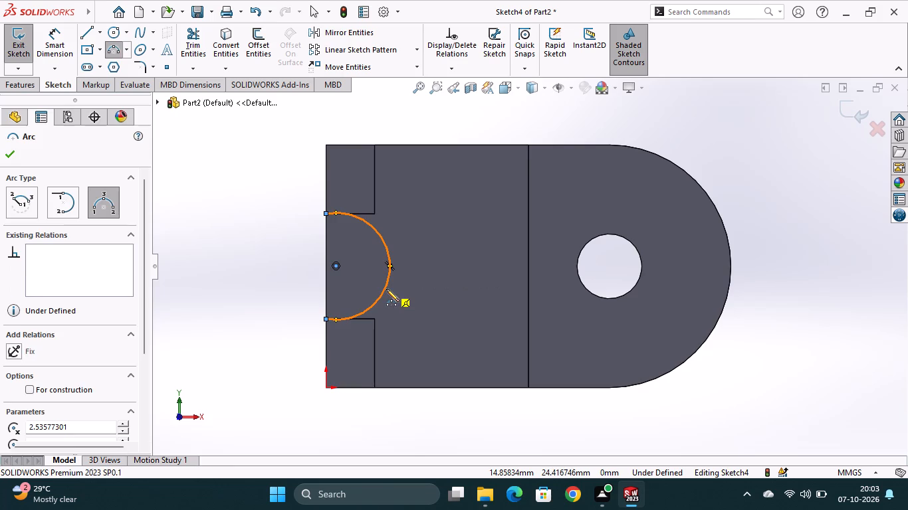
# Dimension the arc between the lugs with a radius of 13 mm.
pyautogui.click(67, 36)
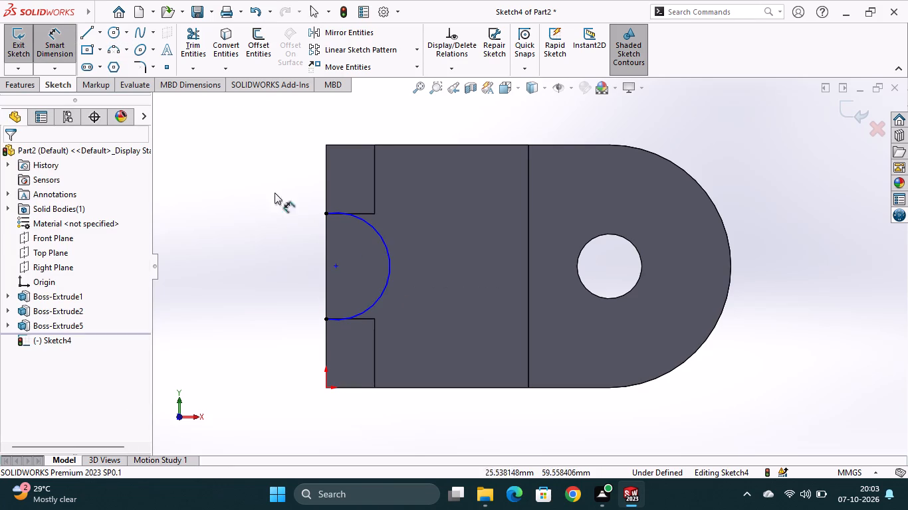
pyautogui.click(378, 233)
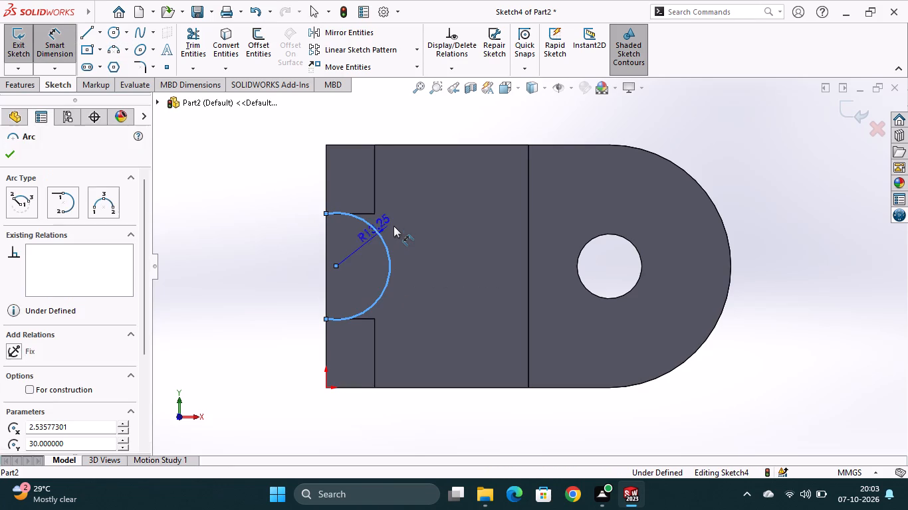
pyautogui.click(395, 226)
pyautogui.write('13')
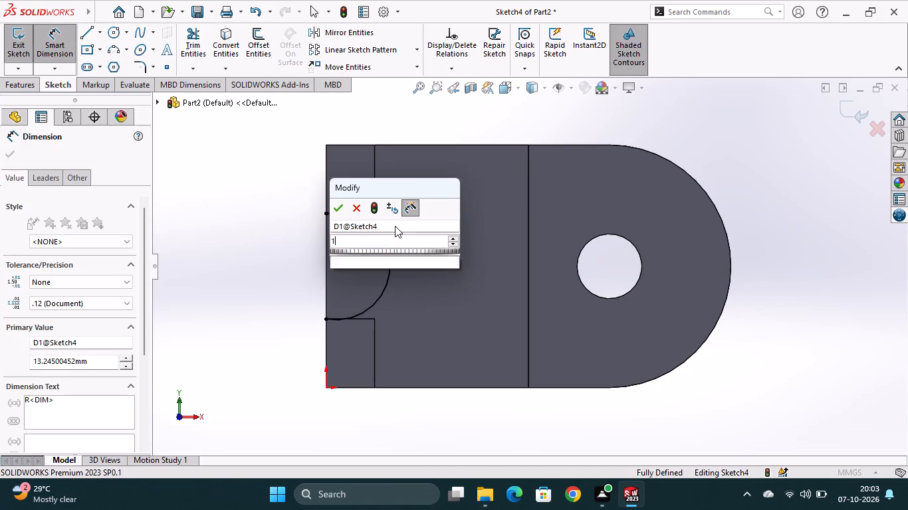
pyautogui.press('Return')
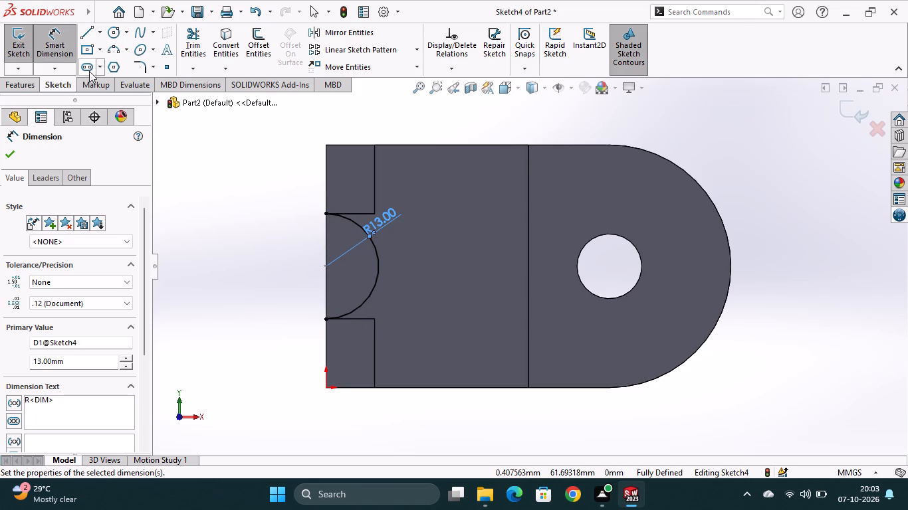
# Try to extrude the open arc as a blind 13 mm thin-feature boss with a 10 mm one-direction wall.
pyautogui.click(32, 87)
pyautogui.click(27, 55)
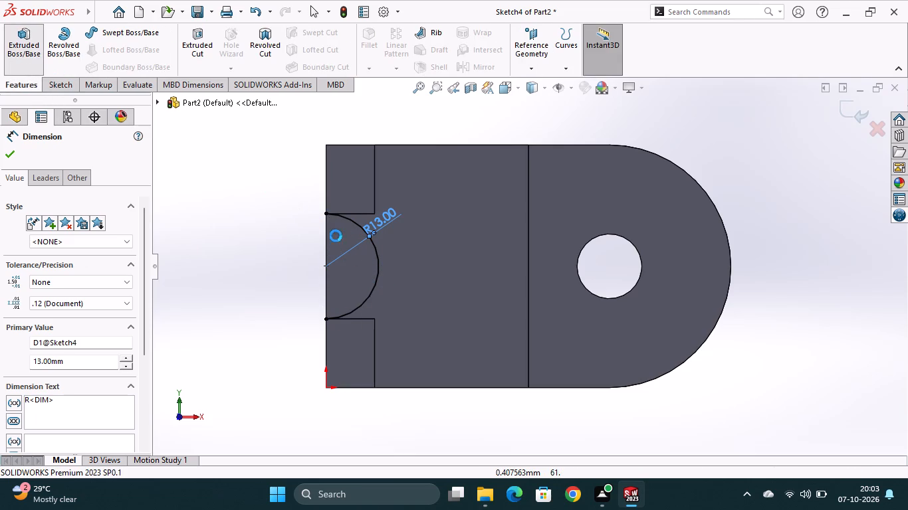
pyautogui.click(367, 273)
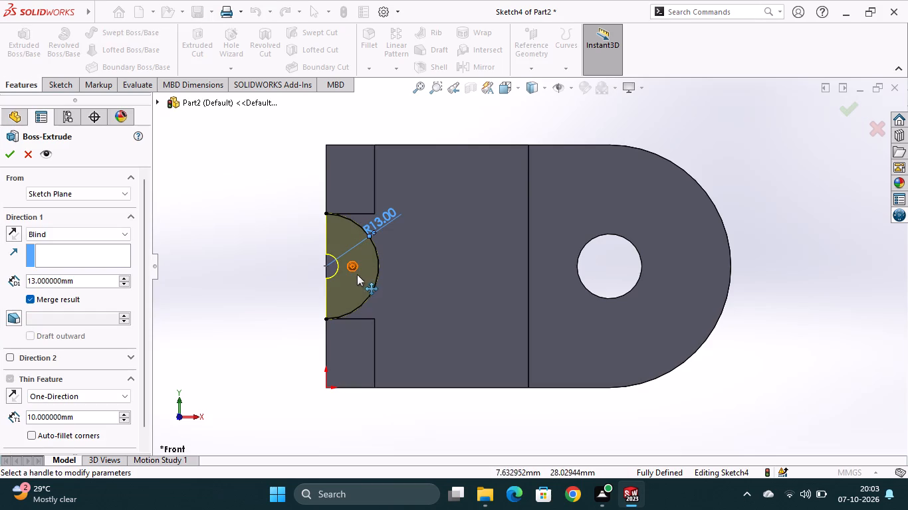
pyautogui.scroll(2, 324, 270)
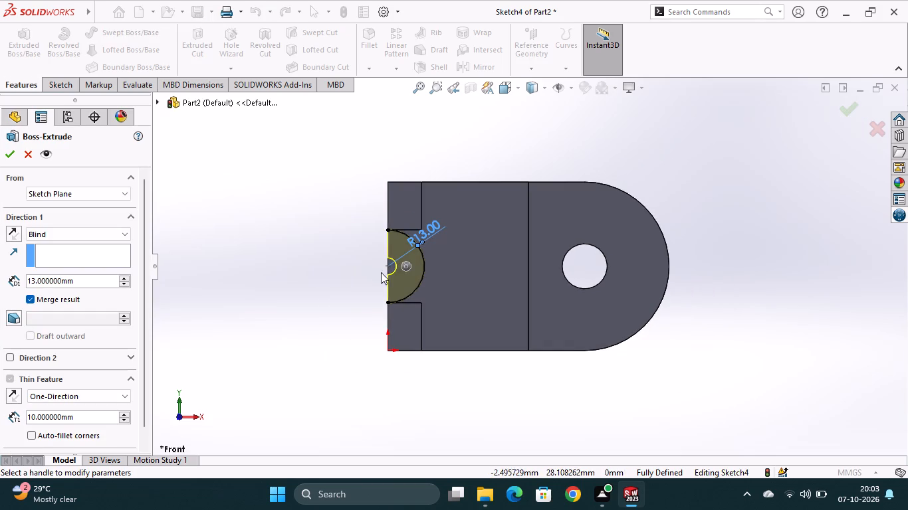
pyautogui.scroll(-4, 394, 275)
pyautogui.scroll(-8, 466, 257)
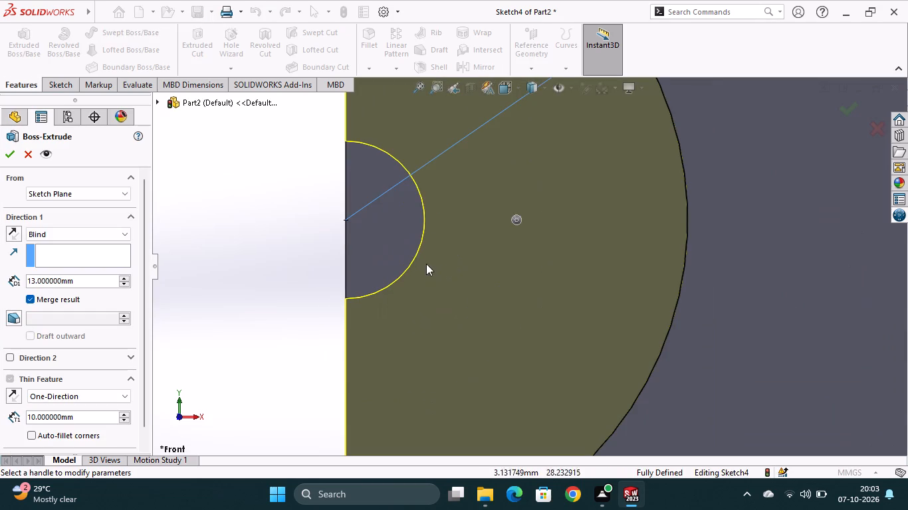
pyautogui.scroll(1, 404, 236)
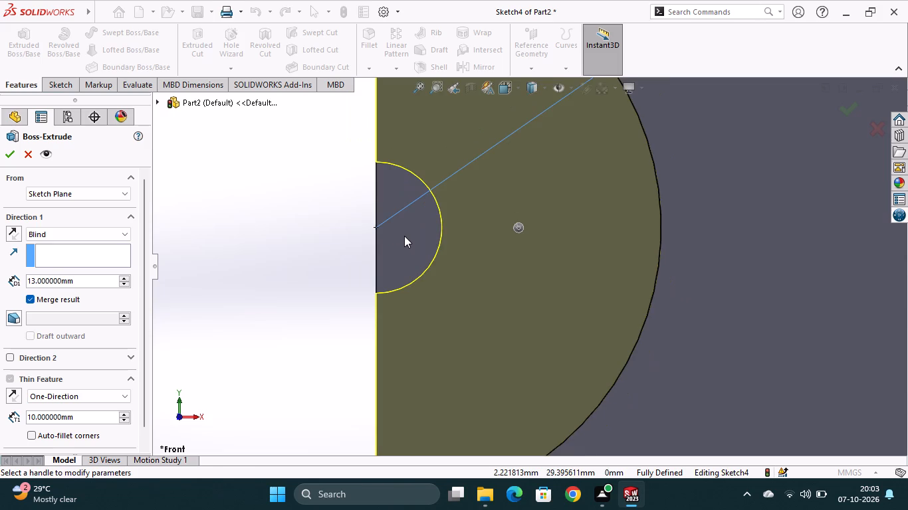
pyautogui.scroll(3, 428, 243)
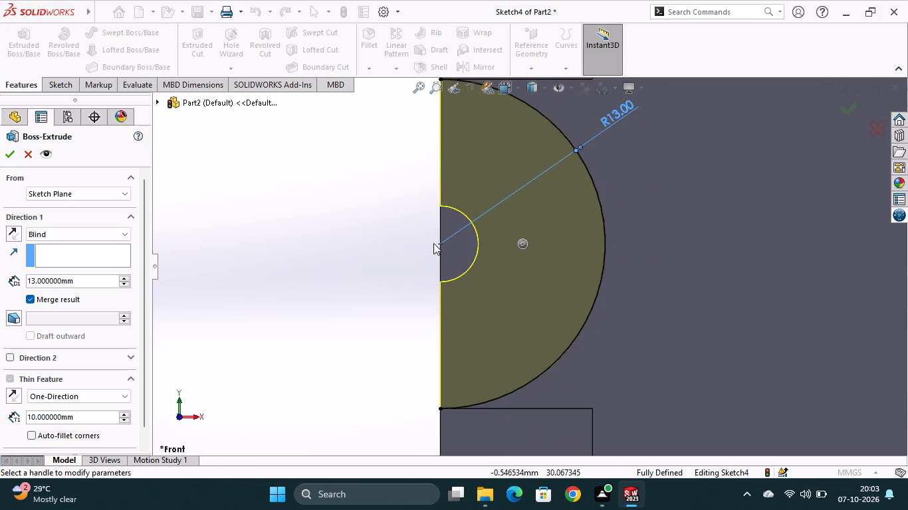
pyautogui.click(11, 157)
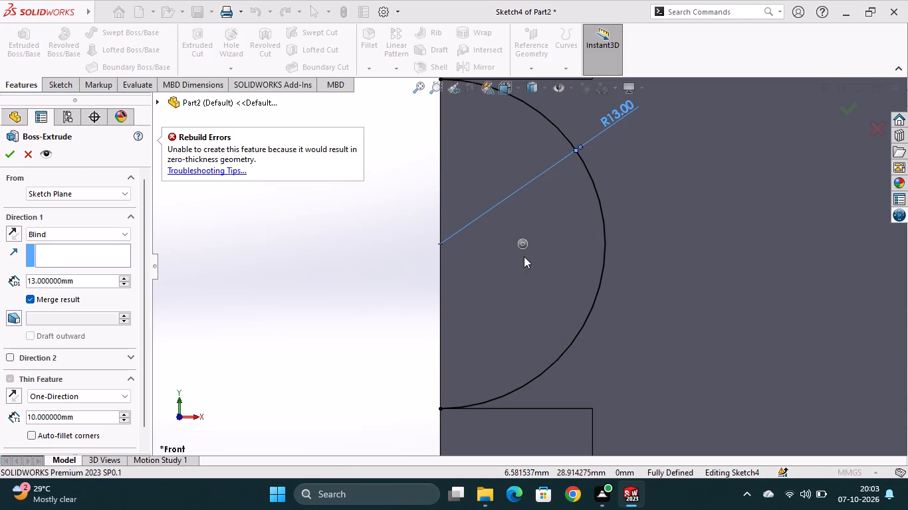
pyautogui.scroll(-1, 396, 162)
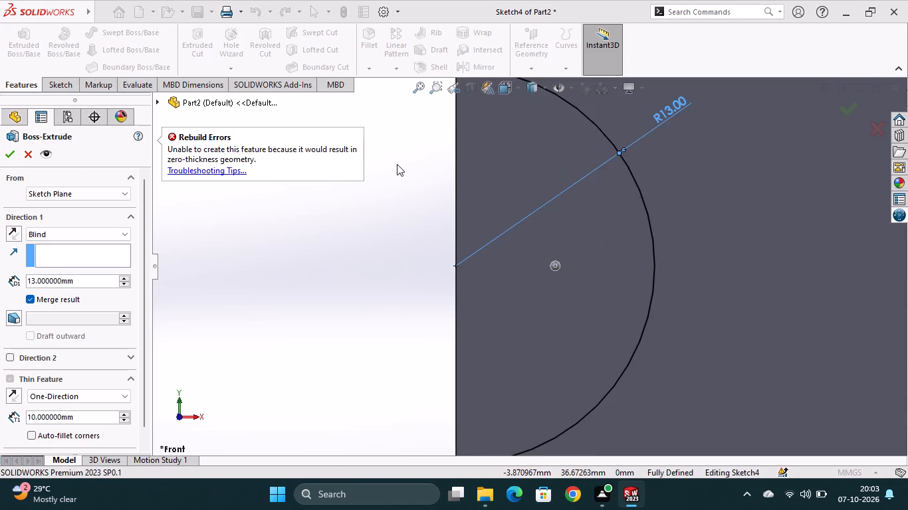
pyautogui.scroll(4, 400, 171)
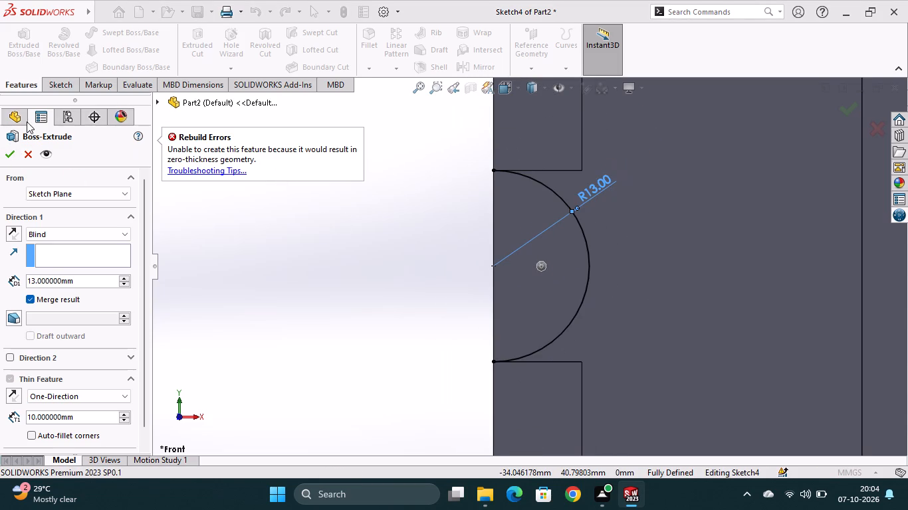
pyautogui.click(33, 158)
# Close the arc profile with a 26 mm vertical line joining its two endpoints along the block's edge.
pyautogui.scroll(-2, 480, 225)
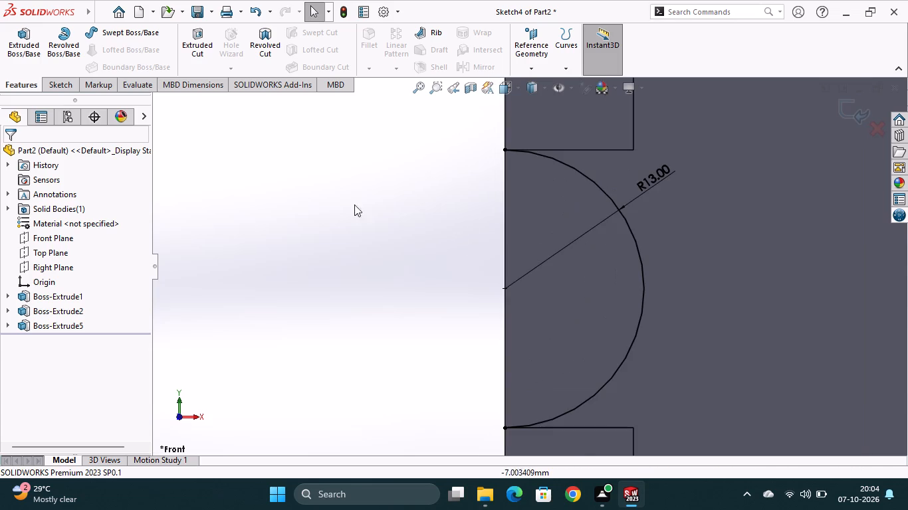
pyautogui.scroll(6, 326, 200)
pyautogui.click(62, 86)
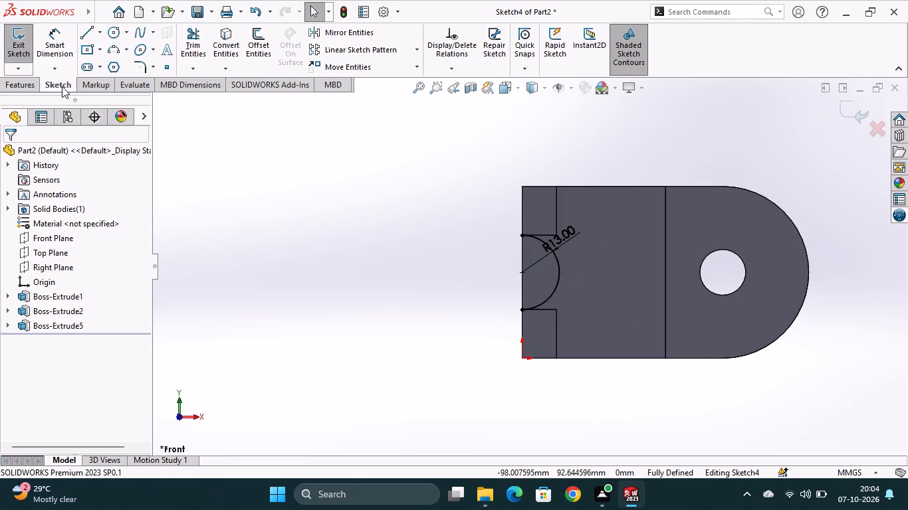
pyautogui.click(92, 35)
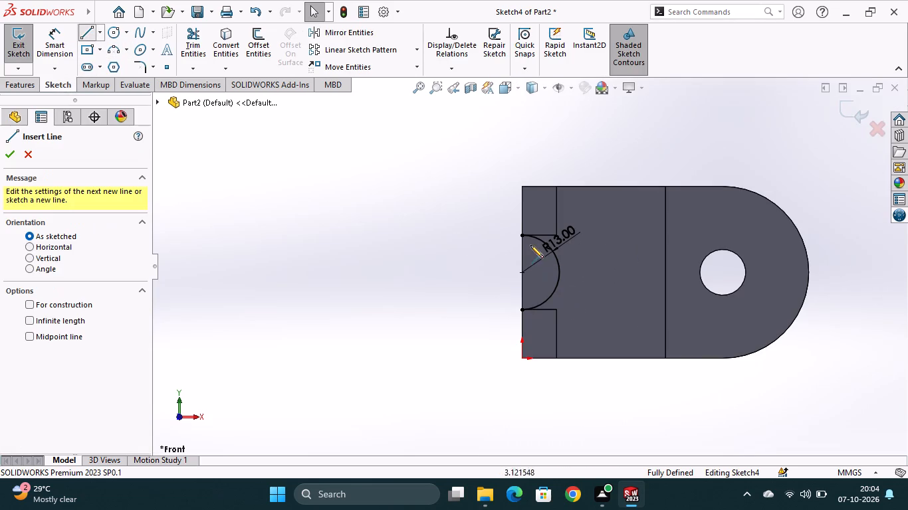
pyautogui.click(524, 236)
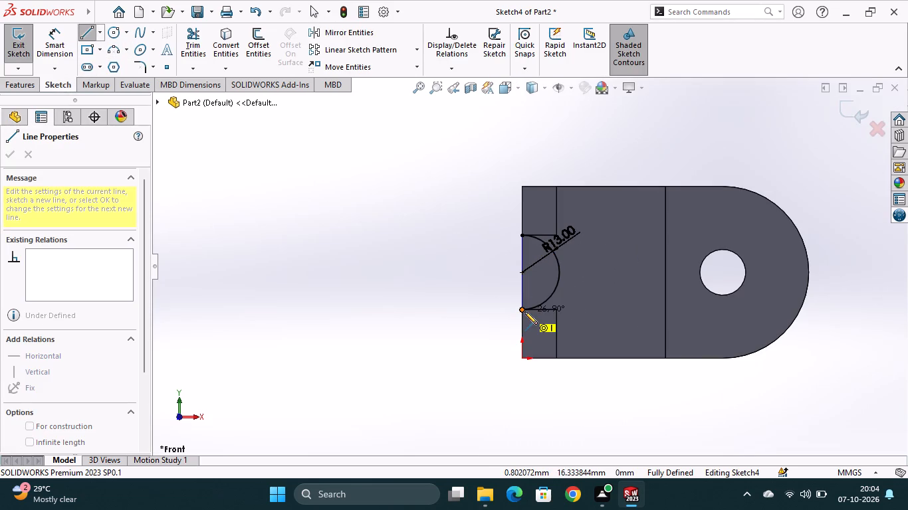
pyautogui.click(524, 311)
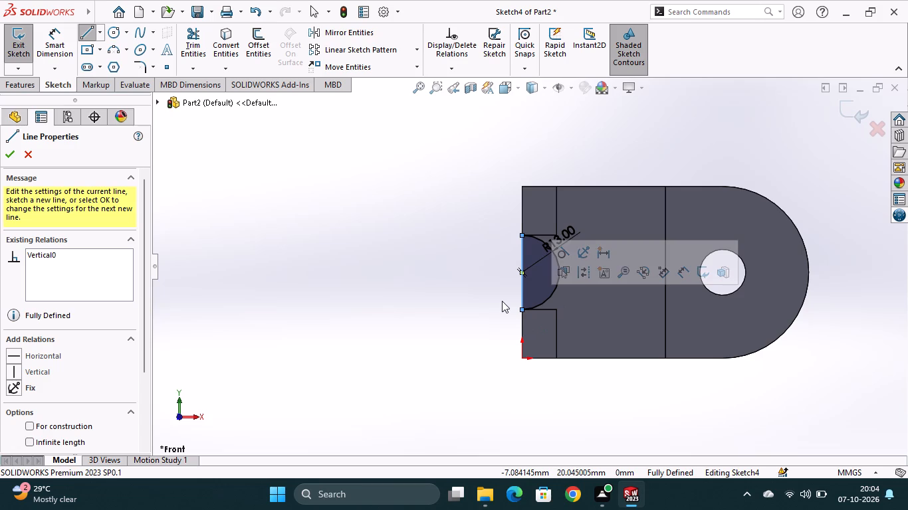
pyautogui.press('Escape')
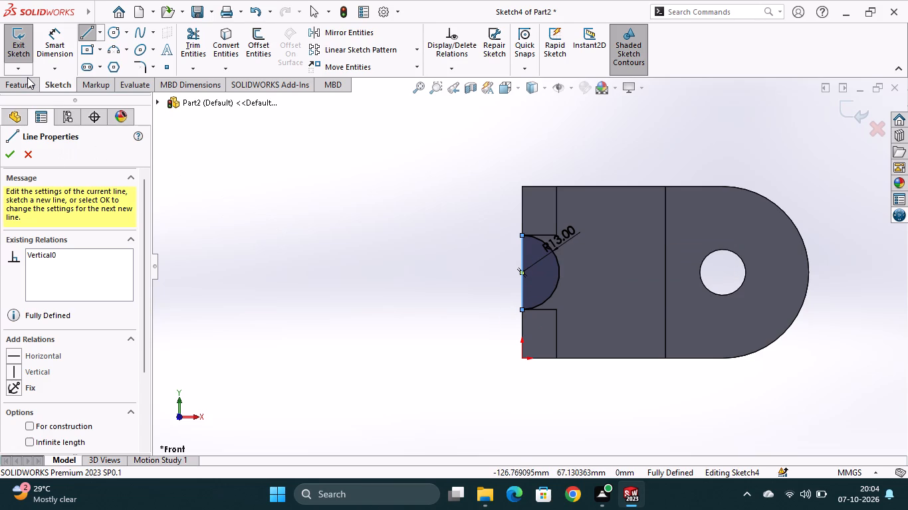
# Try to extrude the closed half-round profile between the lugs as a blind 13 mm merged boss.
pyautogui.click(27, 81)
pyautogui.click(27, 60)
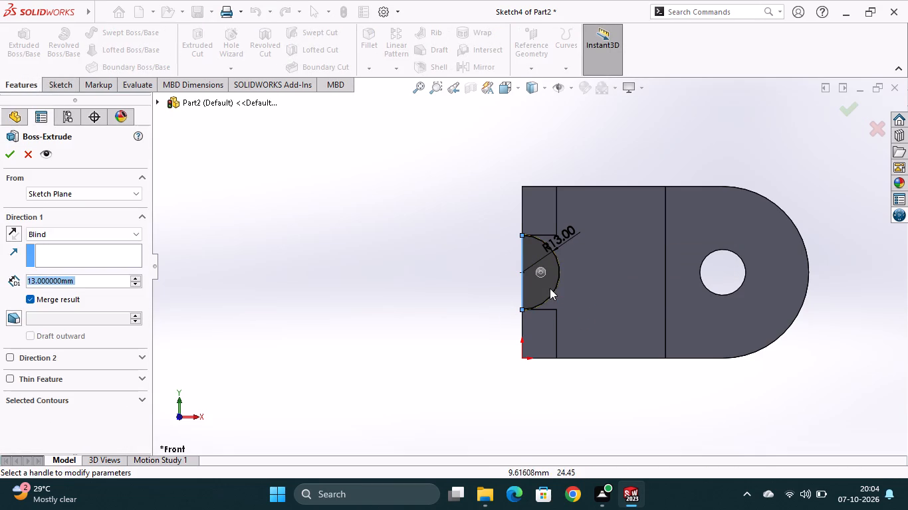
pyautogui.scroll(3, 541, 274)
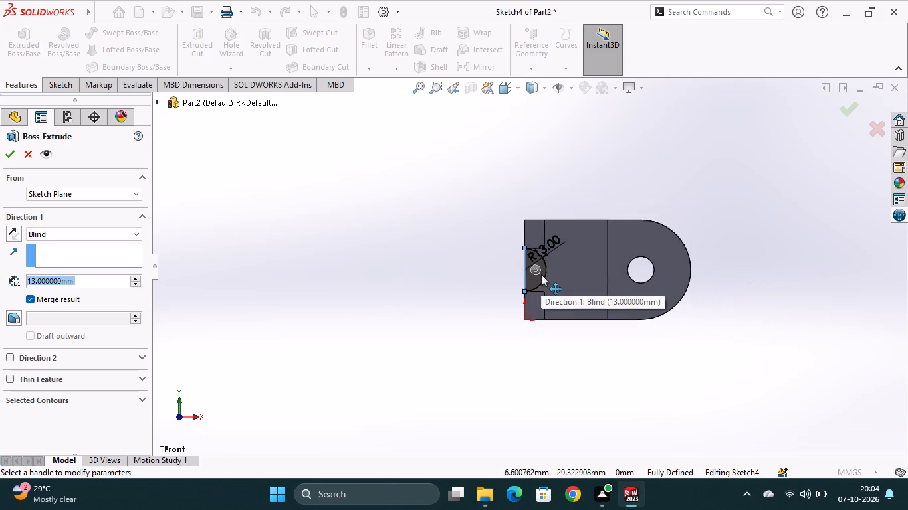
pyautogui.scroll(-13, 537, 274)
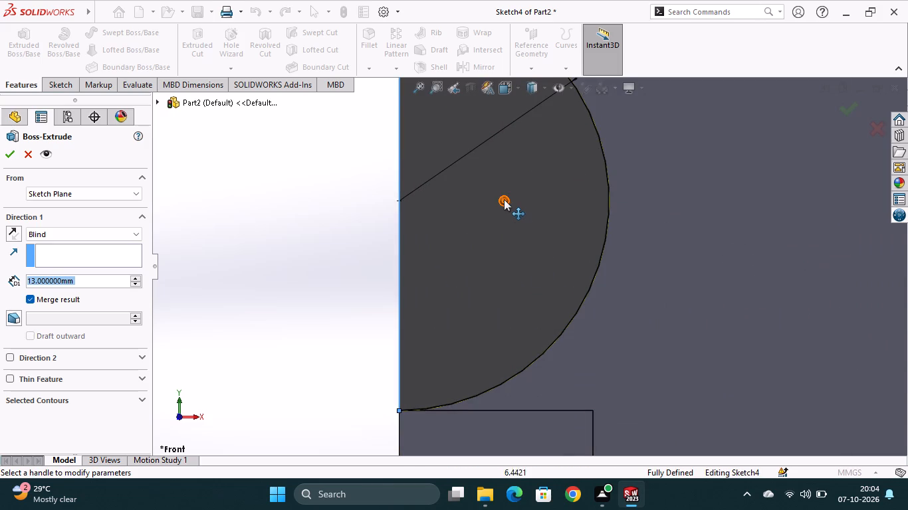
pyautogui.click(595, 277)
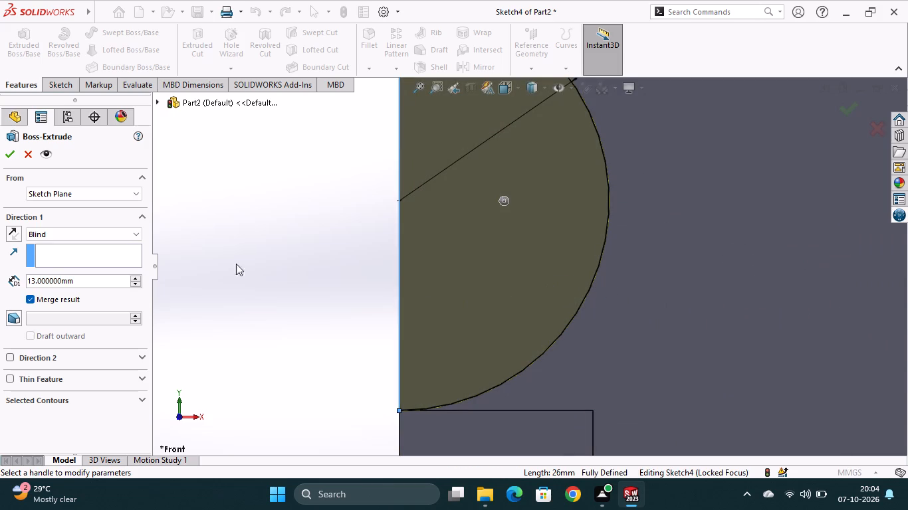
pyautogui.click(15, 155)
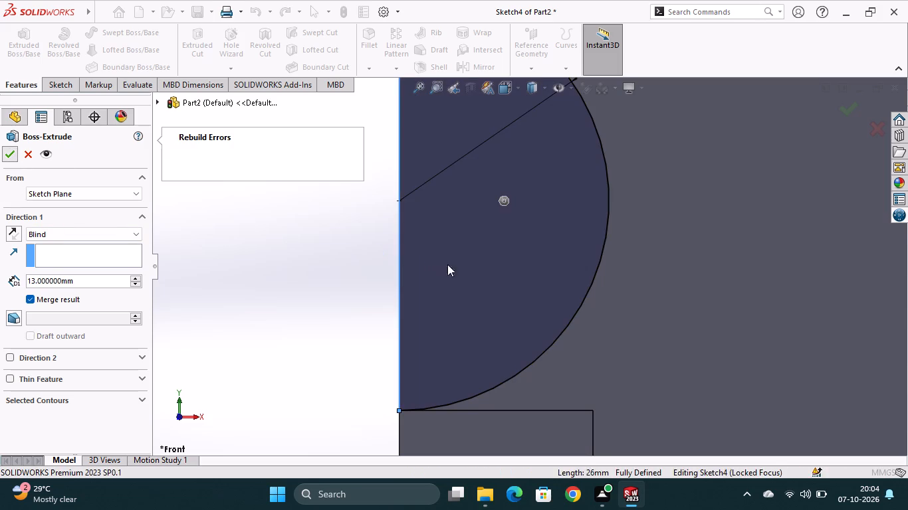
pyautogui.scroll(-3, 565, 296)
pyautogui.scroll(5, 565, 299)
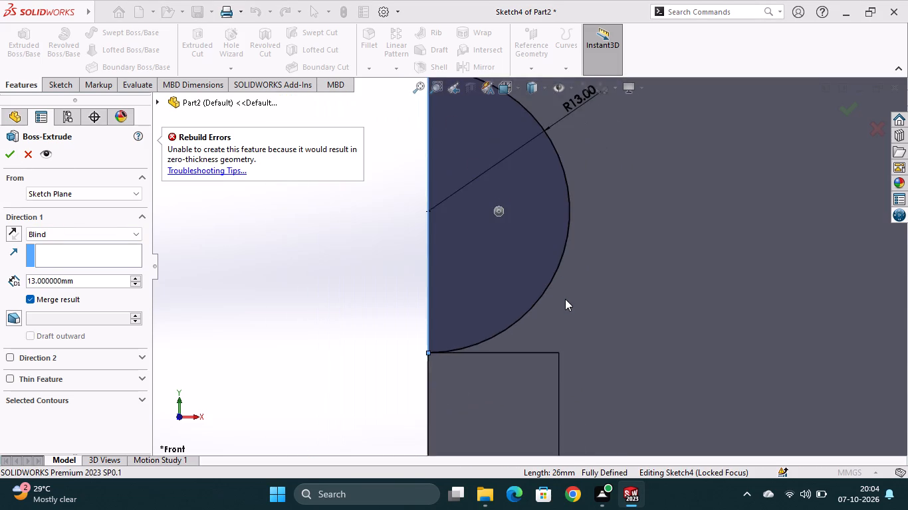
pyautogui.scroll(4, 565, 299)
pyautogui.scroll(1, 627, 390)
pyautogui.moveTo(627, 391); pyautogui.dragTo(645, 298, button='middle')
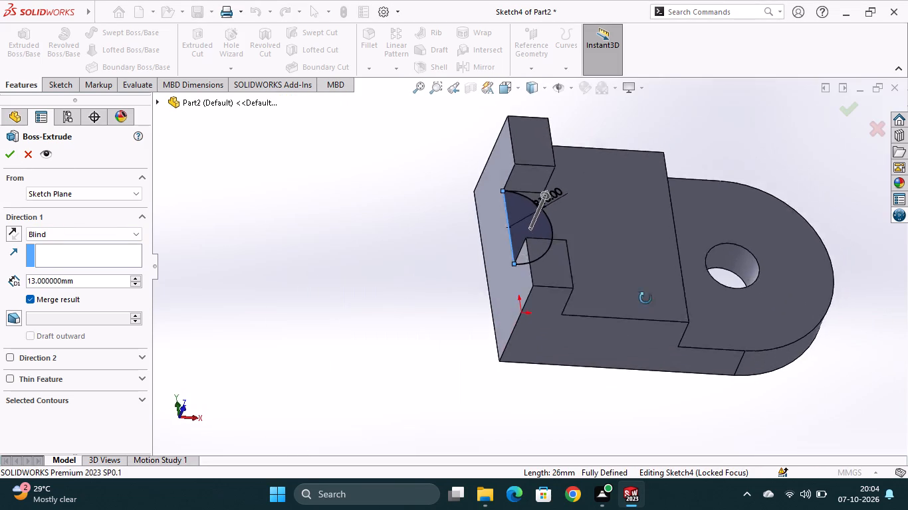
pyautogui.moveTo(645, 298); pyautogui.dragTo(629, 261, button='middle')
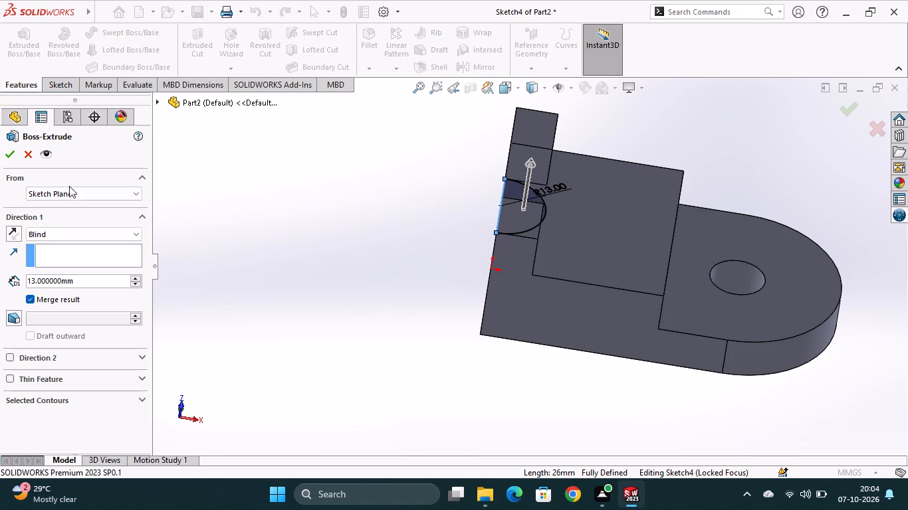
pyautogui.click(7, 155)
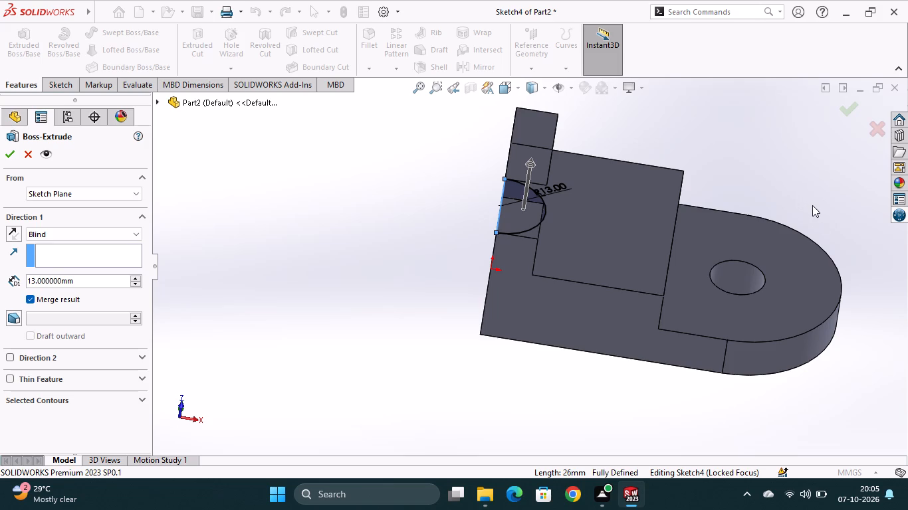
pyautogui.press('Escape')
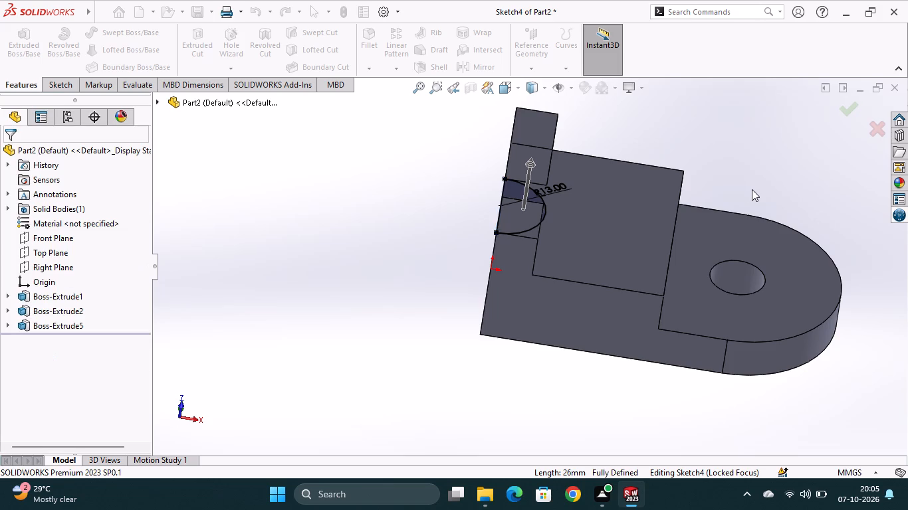
# Undo the half-round profile sketch between the two lugs, including its closing line, radius dimension and arc.
pyautogui.hotkey('ctrl', 'z')
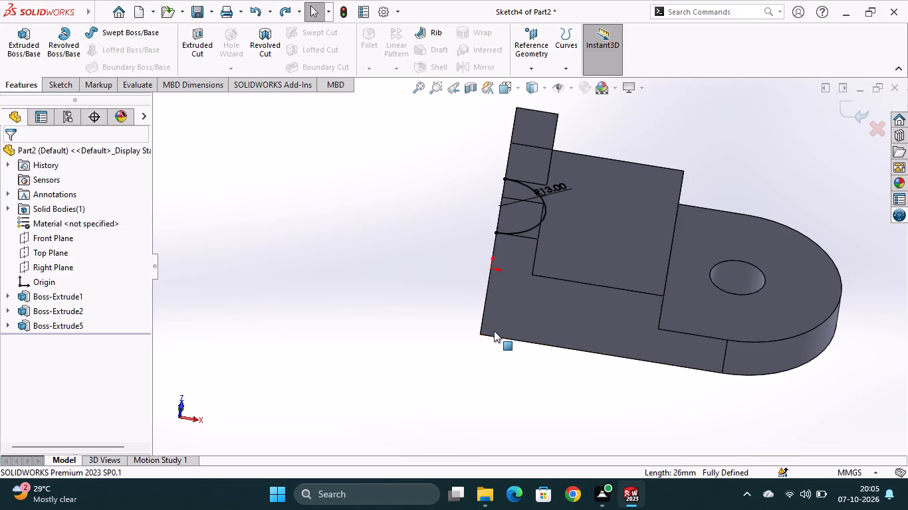
pyautogui.hotkey('ctrl', 'z')
pyautogui.hotkey('ctrl', 'z')
pyautogui.hotkey('ctrl', 'z')
pyautogui.hotkey('ctrl', 'z')
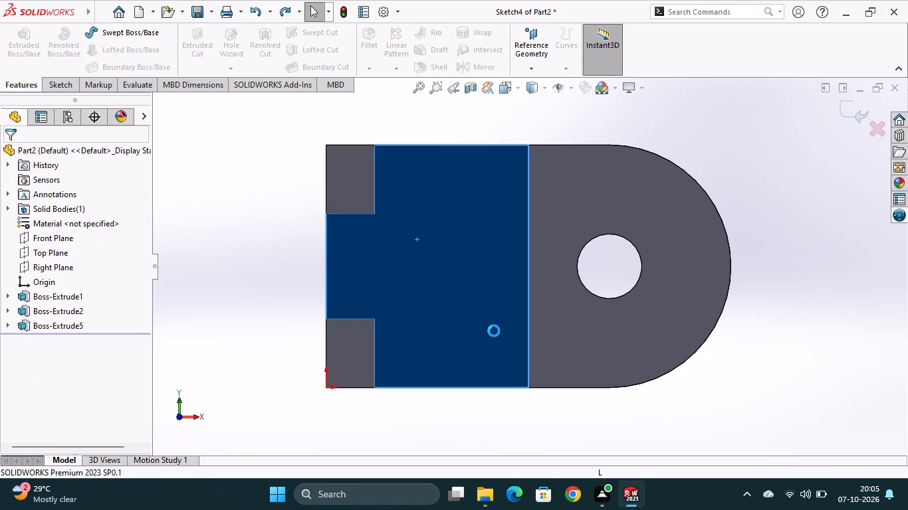
pyautogui.hotkey('ctrl', 'z')
pyautogui.hotkey('ctrl', 'z')
pyautogui.hotkey('ctrl', 'z')
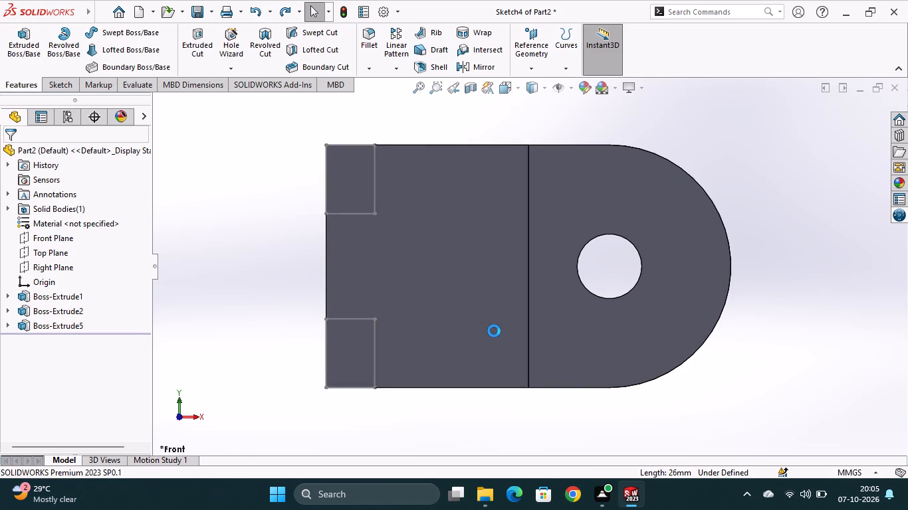
# Undo the extrusion of the two lugs, returning to their dimensioned rectangle sketch on the raised block.
pyautogui.hotkey('ctrl', 'z')
pyautogui.hotkey('ctrl', 'z')
pyautogui.hotkey('ctrl', 'z')
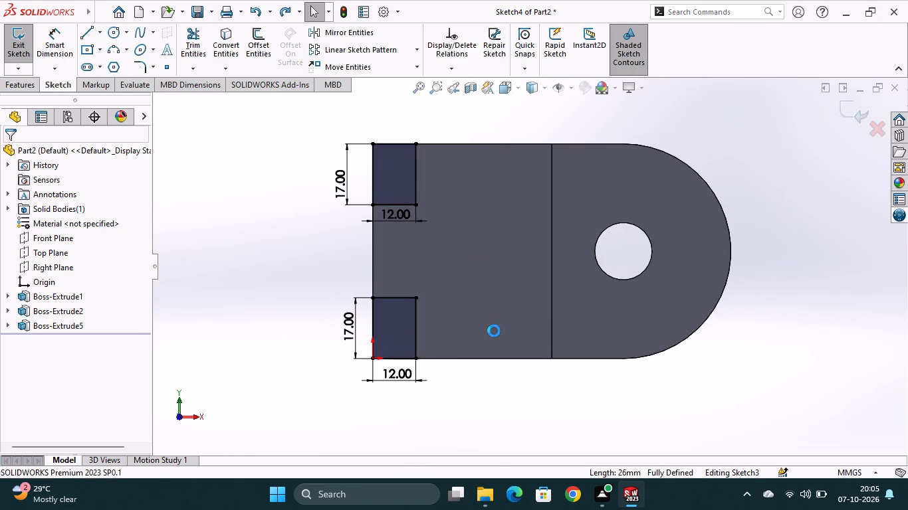
pyautogui.hotkey('ctrl', 'z')
pyautogui.hotkey('ctrl', 'z')
pyautogui.hotkey('ctrl', 'z')
pyautogui.hotkey('ctrl', 'z')
pyautogui.hotkey('ctrl', 'z')
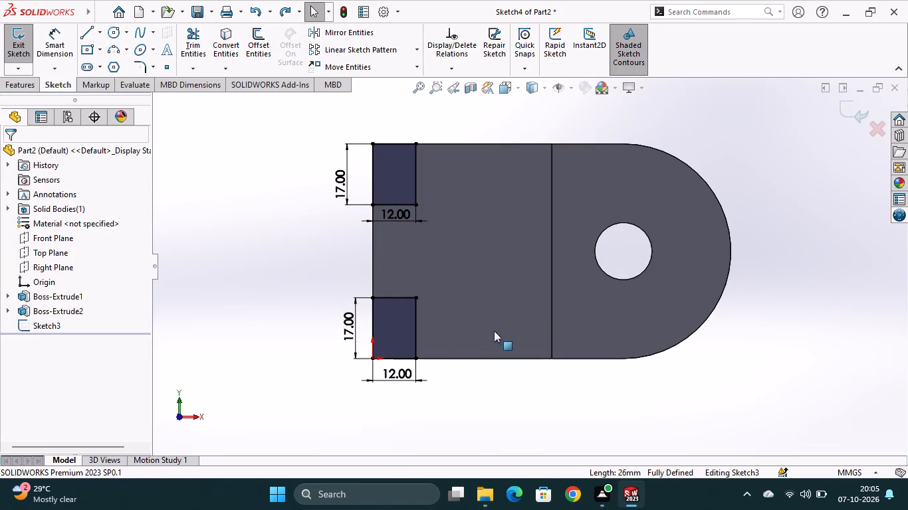
# Undo the dimensions and lines of both lug rectangles until the sketch on the raised block's face is empty.
pyautogui.hotkey('ctrl', 'z')
pyautogui.hotkey('ctrl', 'z')
pyautogui.hotkey('ctrl', 'z')
pyautogui.hotkey('ctrl', 'z')
pyautogui.hotkey('ctrl', 'z')
pyautogui.hotkey('ctrl', 'z')
pyautogui.hotkey('ctrl', 'z')
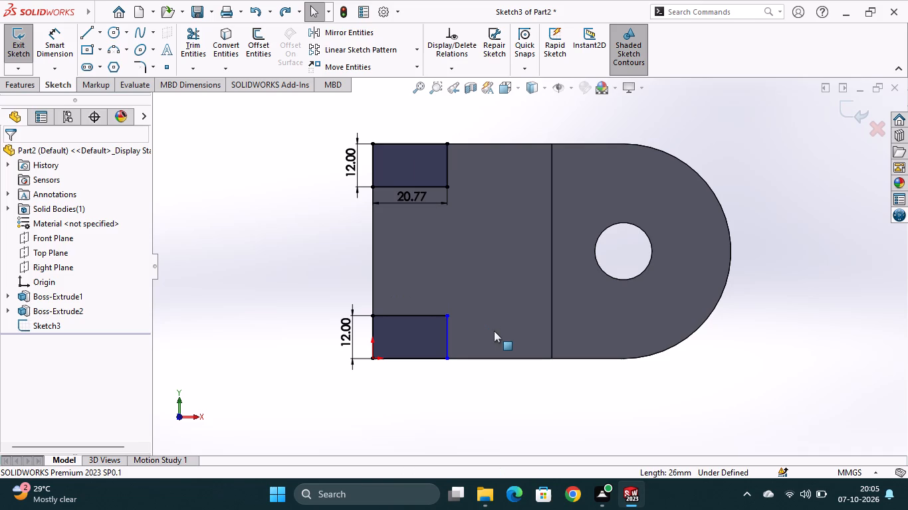
pyautogui.hotkey('ctrl', 'z')
pyautogui.hotkey('ctrl', 'z')
pyautogui.hotkey('ctrl', 'z')
pyautogui.hotkey('ctrl', 'z')
pyautogui.hotkey('ctrl', 'z')
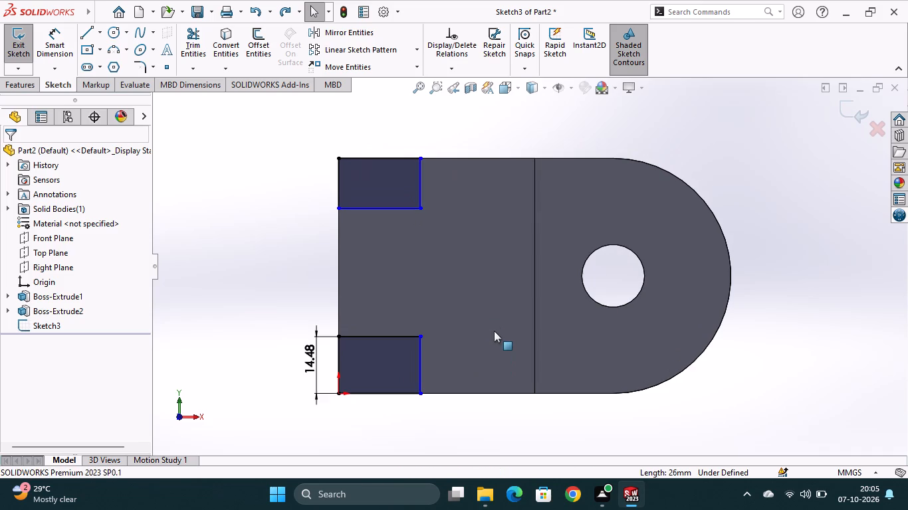
pyautogui.hotkey('ctrl', 'z')
pyautogui.hotkey('ctrl', 'z')
pyautogui.hotkey('ctrl', 'z')
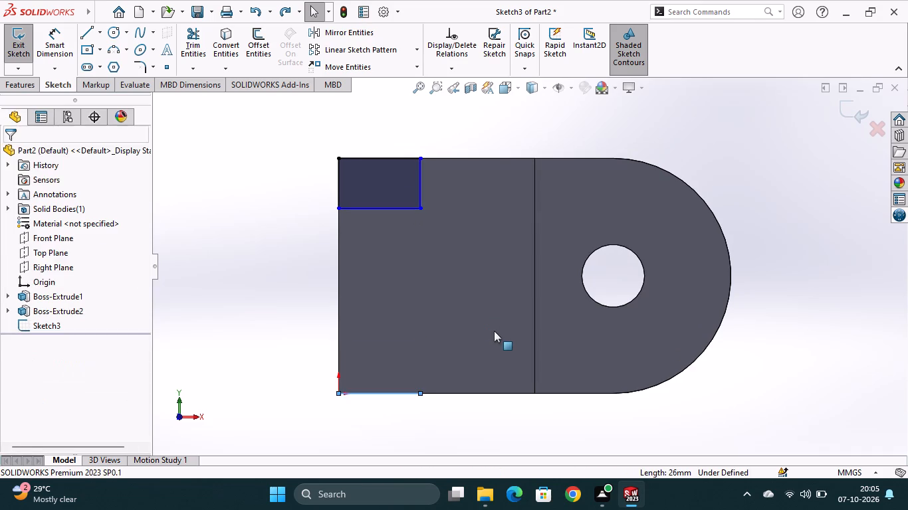
pyautogui.hotkey('ctrl', 'z')
pyautogui.hotkey('ctrl', 'z')
pyautogui.hotkey('ctrl', 'z')
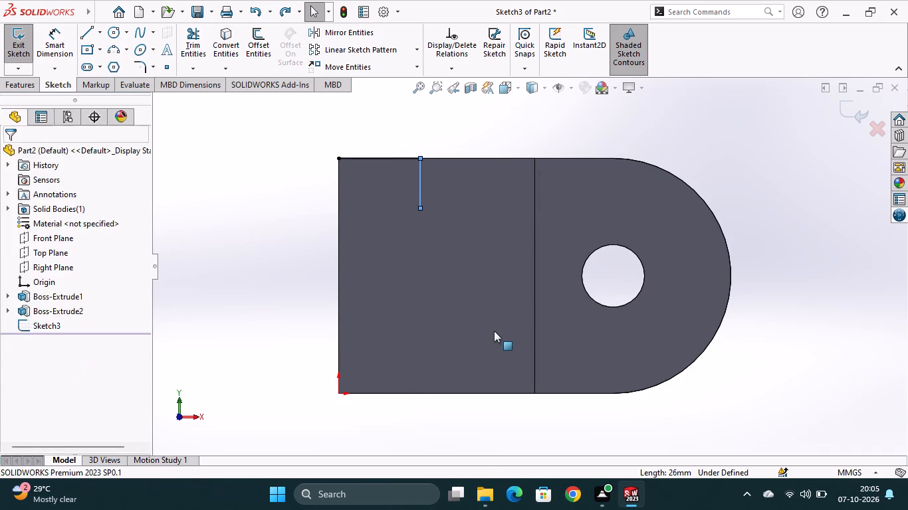
pyautogui.hotkey('ctrl', 'z')
pyautogui.hotkey('ctrl', 'z')
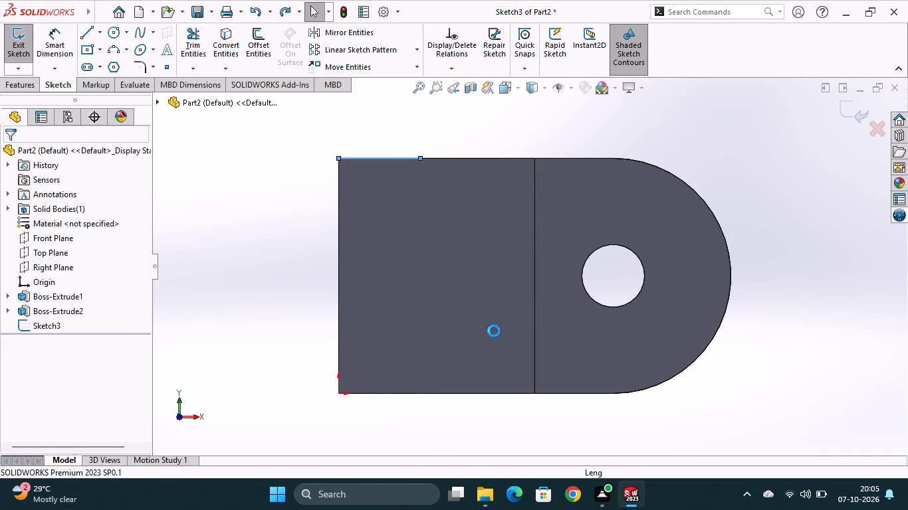
# Sketch a rectangle about 15.7 mm wide and 18.2 mm high at the raised block's lower corner beside the rounded base.
pyautogui.click(86, 34)
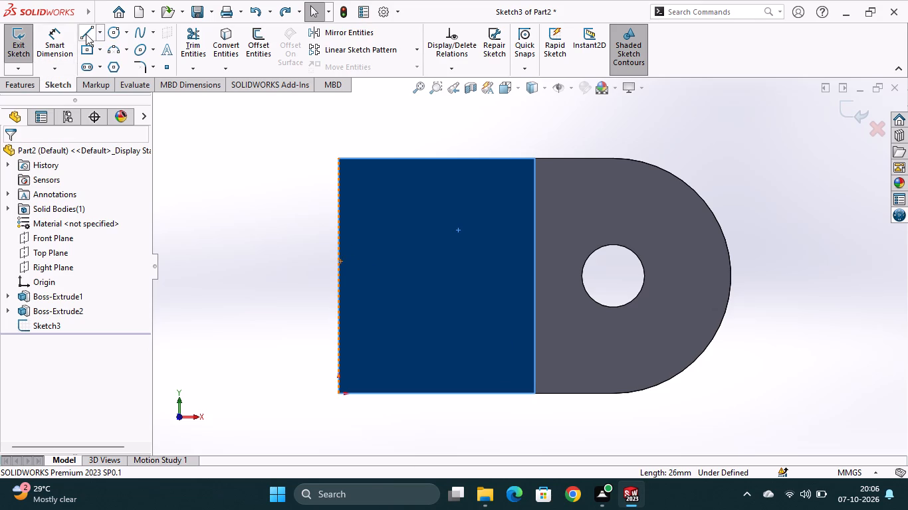
pyautogui.click(534, 392)
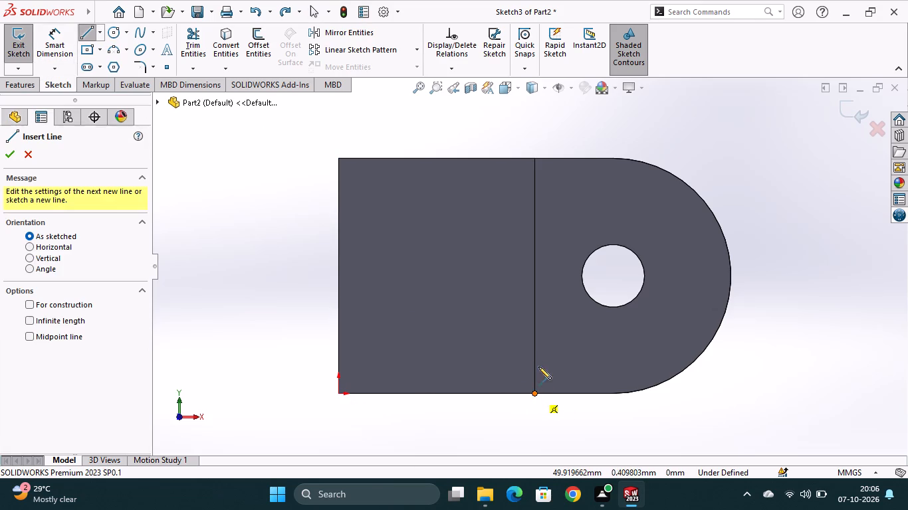
pyautogui.click(536, 322)
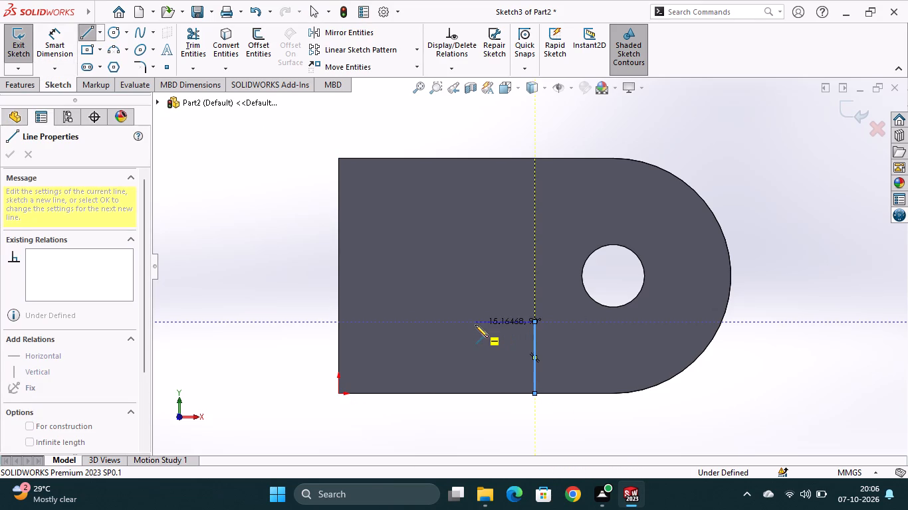
pyautogui.click(473, 325)
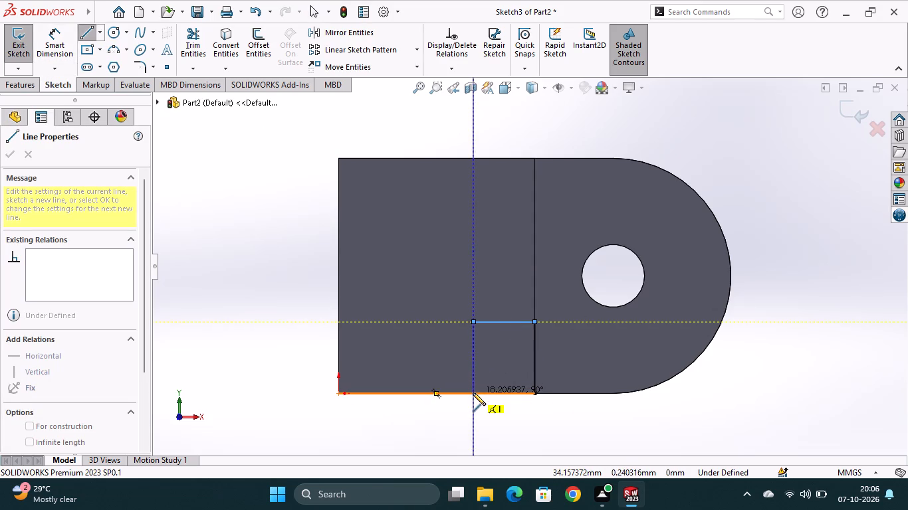
pyautogui.click(473, 392)
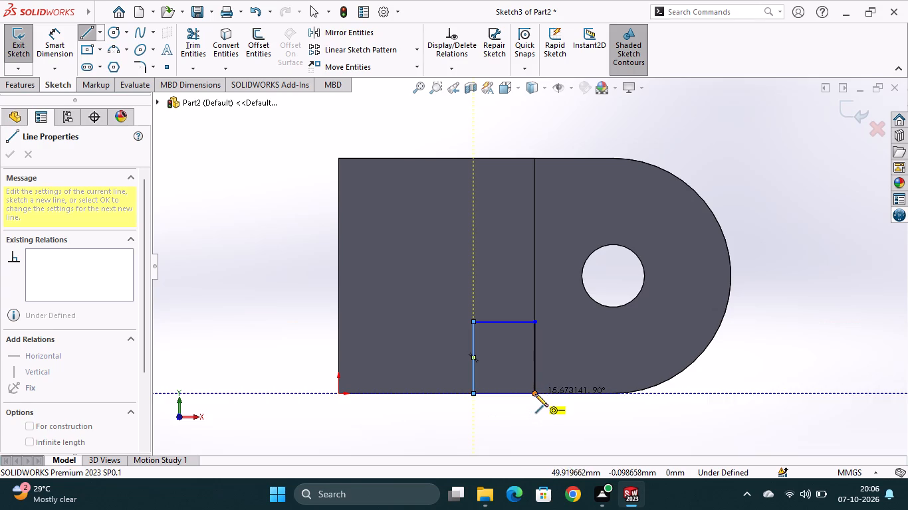
pyautogui.click(535, 394)
pyautogui.press('Escape')
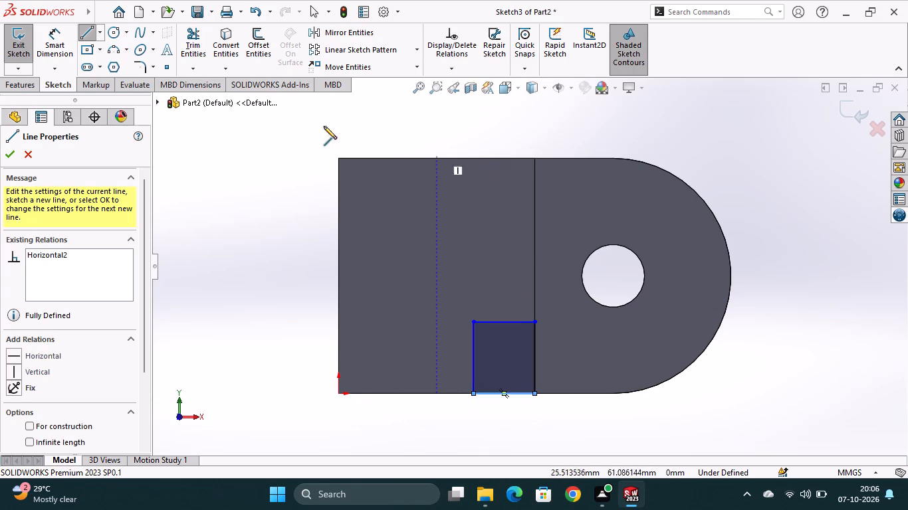
# Sketch a second rectangle about 15.7 mm wide and 16.2 mm high at the raised block's upper corner beside the rounded base.
pyautogui.click(534, 159)
pyautogui.click(472, 160)
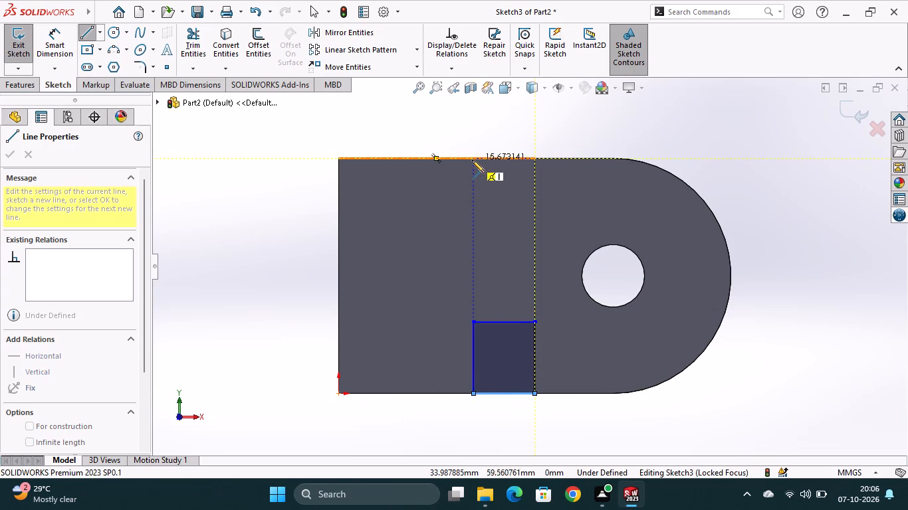
pyautogui.click(475, 222)
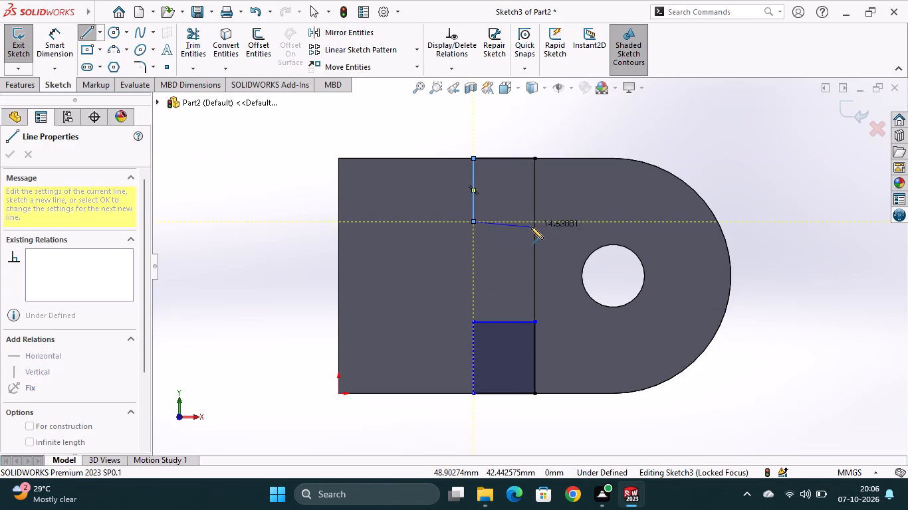
pyautogui.click(534, 223)
pyautogui.click(536, 159)
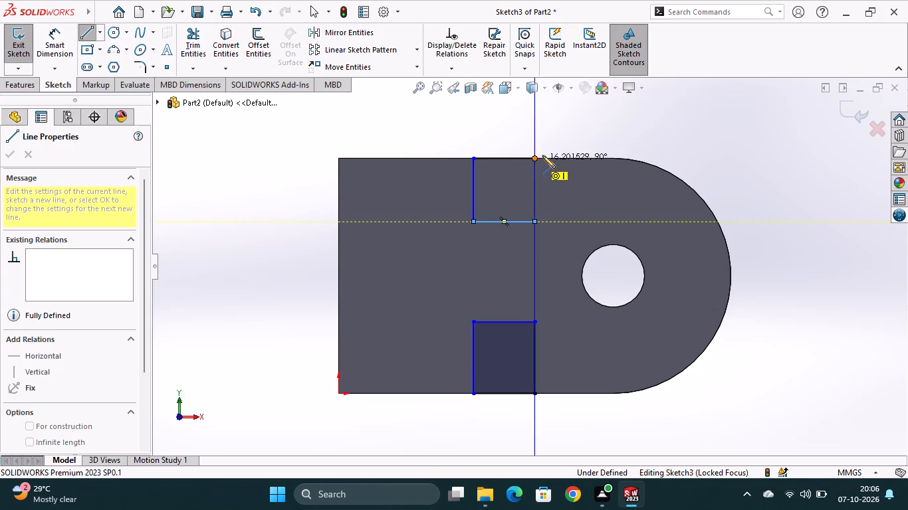
pyautogui.press('Escape')
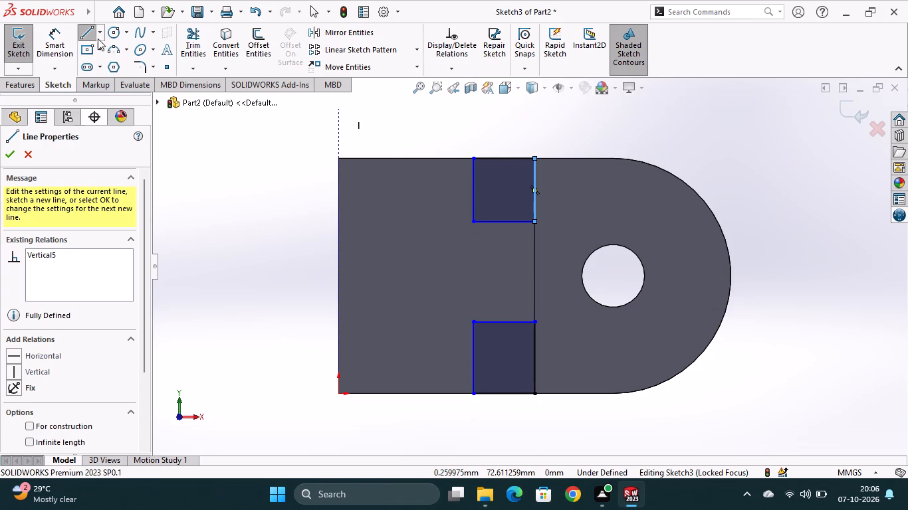
# Dimension the widths of the lower and upper lug rectangles to 12 mm each.
pyautogui.click(58, 43)
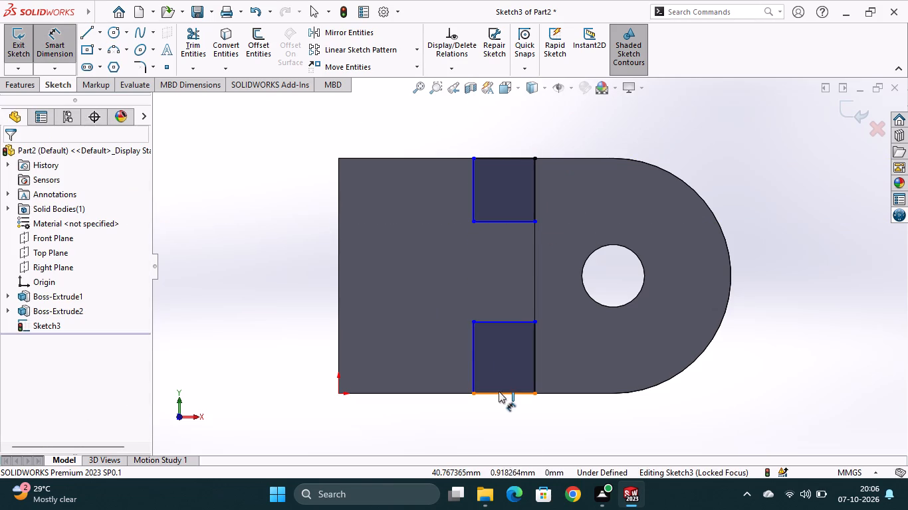
pyautogui.click(499, 393)
pyautogui.click(501, 419)
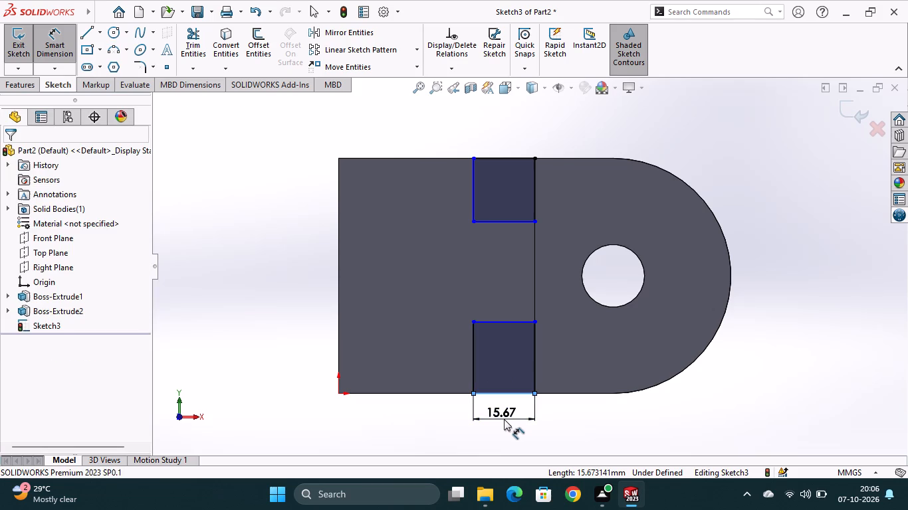
pyautogui.write('12')
pyautogui.press('Return')
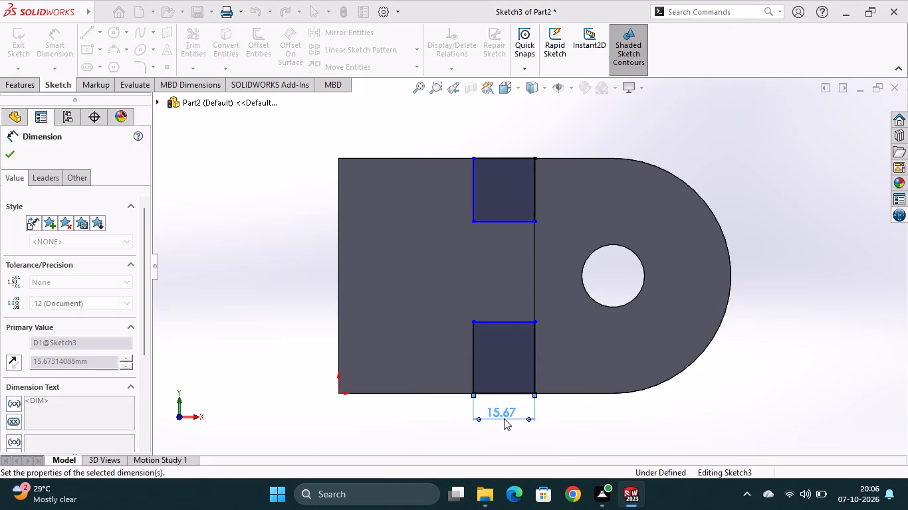
pyautogui.click(507, 155)
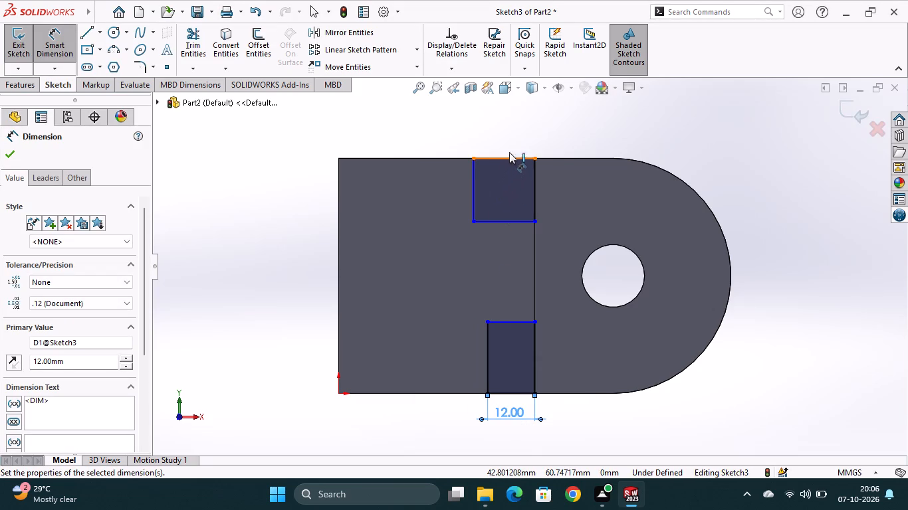
pyautogui.click(512, 135)
pyautogui.write('12')
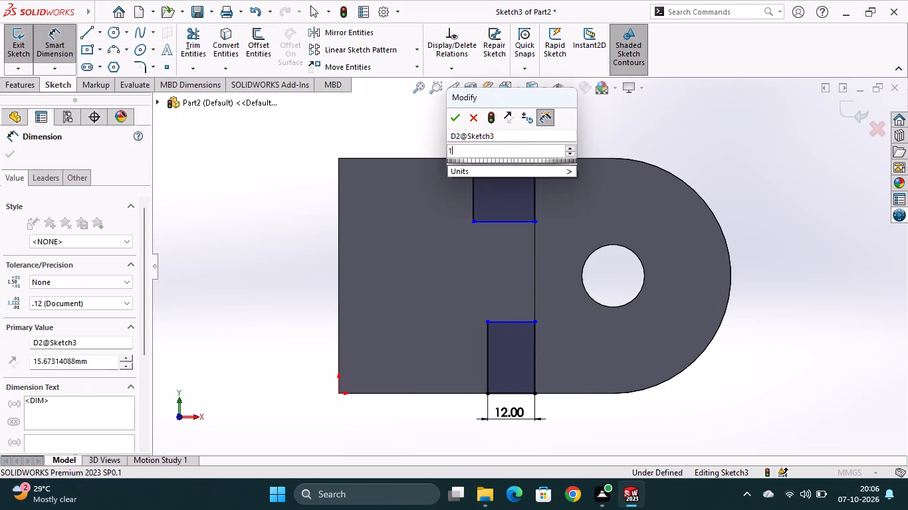
pyautogui.press('Return')
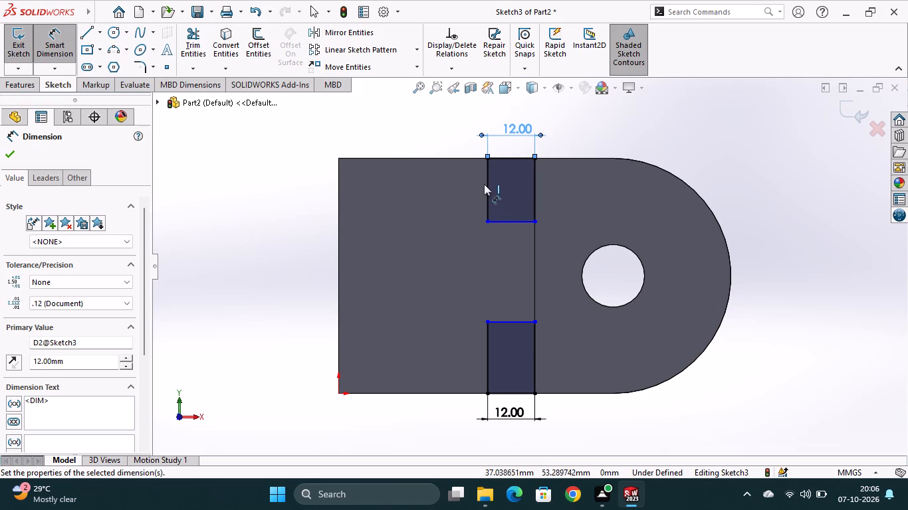
# Dimension the heights of the upper and lower lug rectangles to 17 mm each.
pyautogui.click(487, 185)
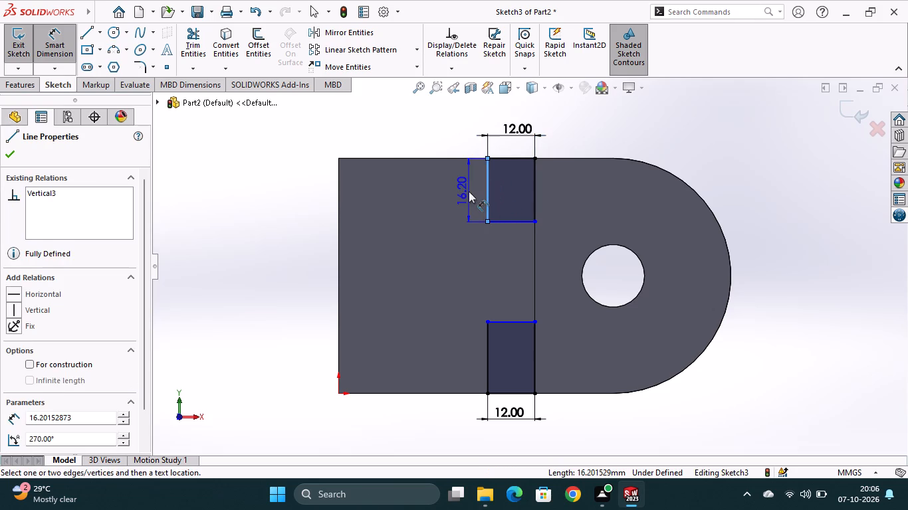
pyautogui.click(469, 191)
pyautogui.write('17')
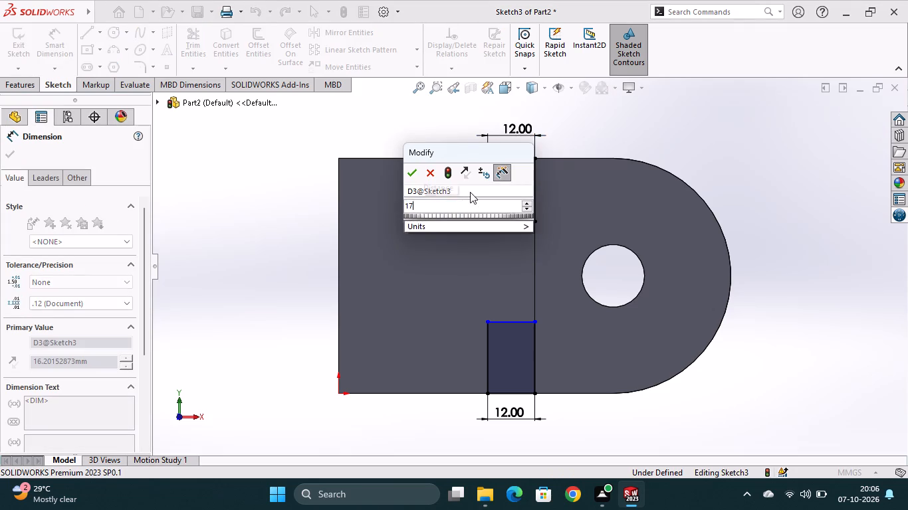
pyautogui.press('Return')
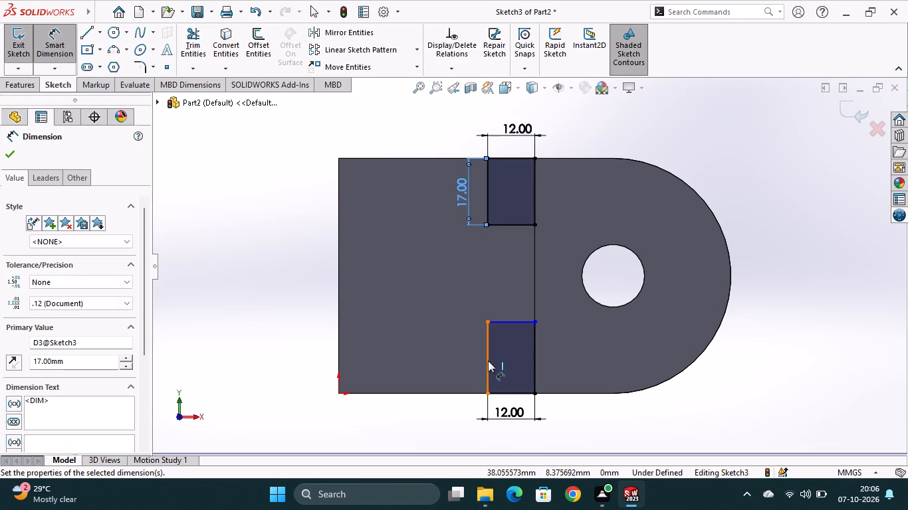
pyautogui.click(487, 373)
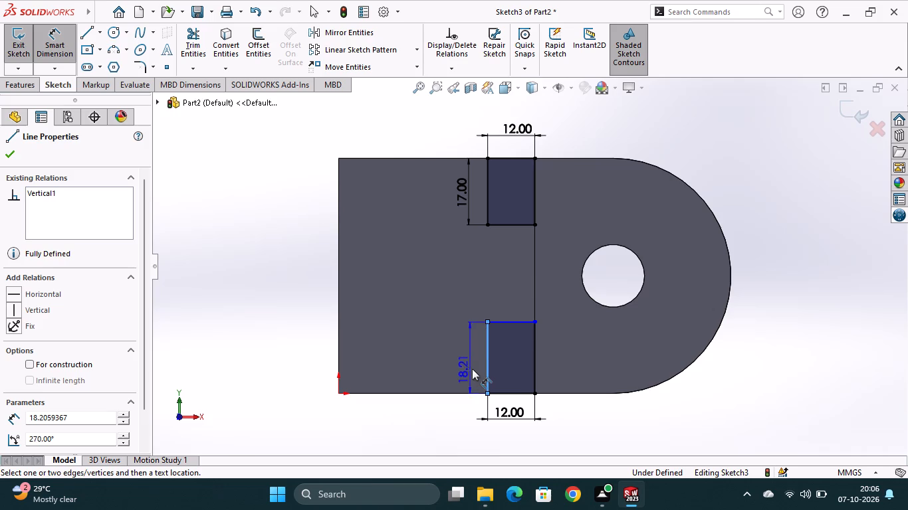
pyautogui.click(472, 369)
pyautogui.write('17')
pyautogui.press('Return')
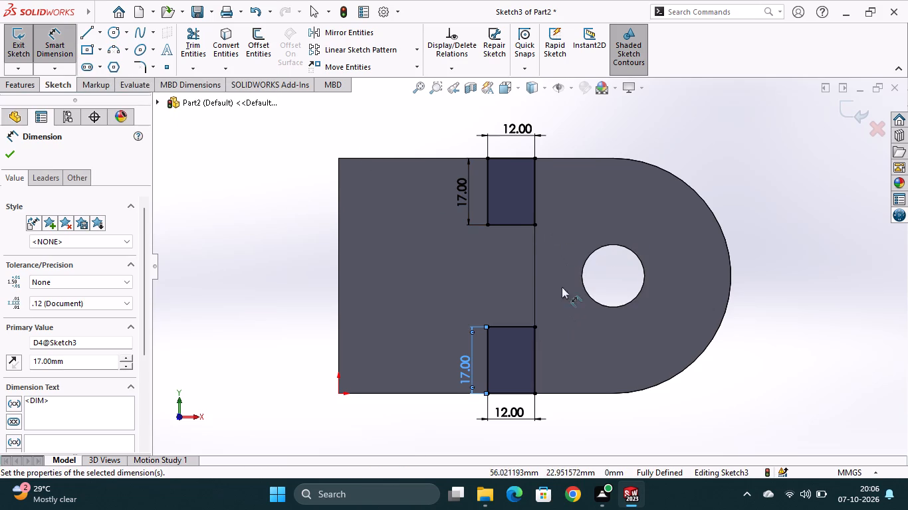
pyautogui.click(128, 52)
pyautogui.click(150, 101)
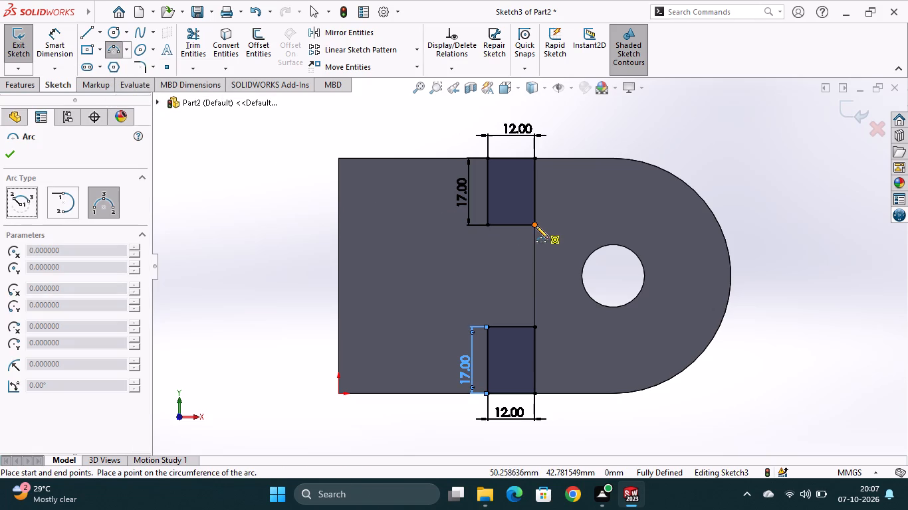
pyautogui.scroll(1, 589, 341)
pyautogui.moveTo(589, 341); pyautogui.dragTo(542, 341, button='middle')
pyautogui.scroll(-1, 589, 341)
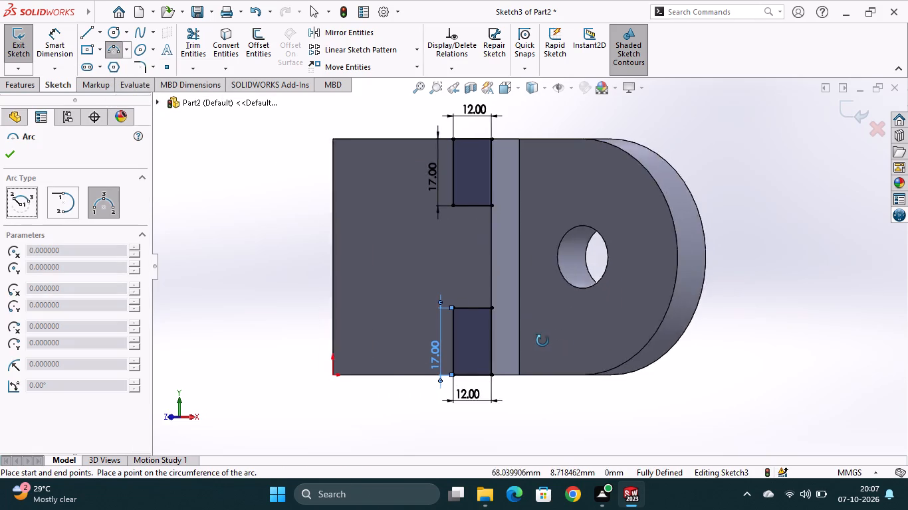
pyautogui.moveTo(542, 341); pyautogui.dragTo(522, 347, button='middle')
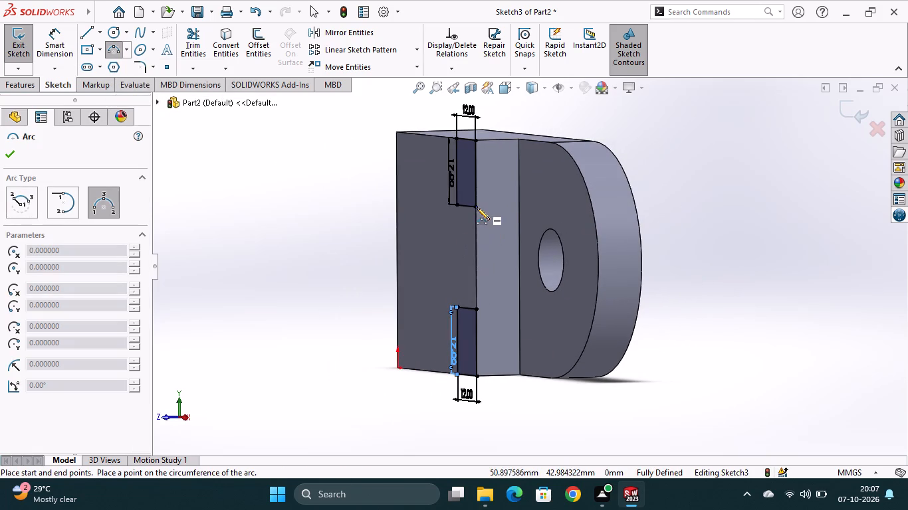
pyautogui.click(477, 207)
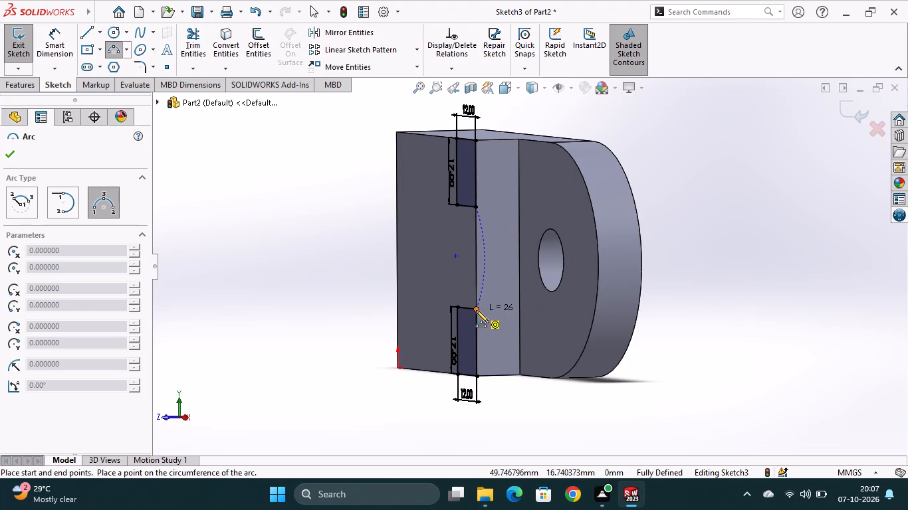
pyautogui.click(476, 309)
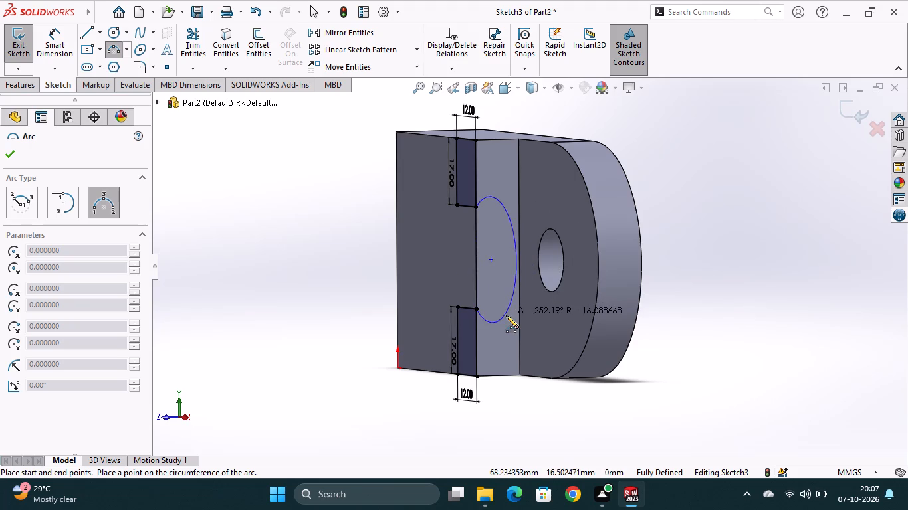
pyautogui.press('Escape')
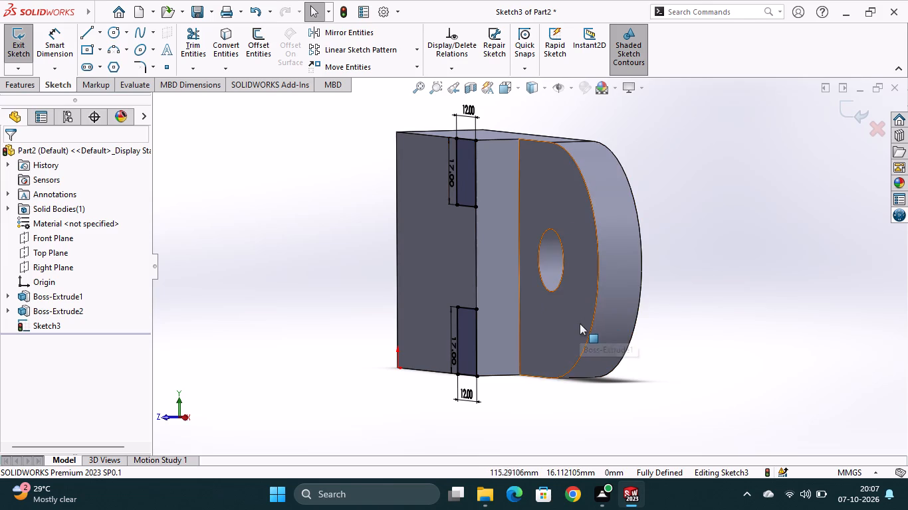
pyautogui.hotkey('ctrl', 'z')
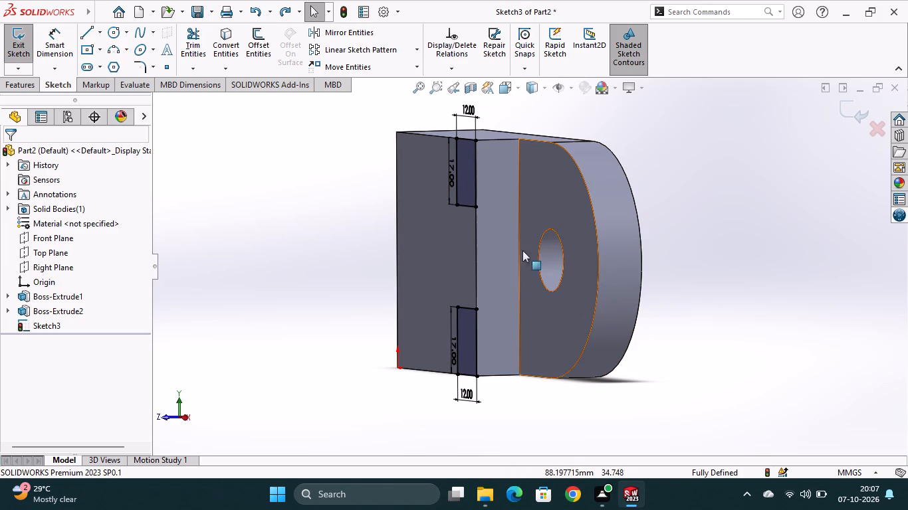
# Extrude both lug rectangles as a blind boss 13 mm deep, merged with the raised block.
pyautogui.moveTo(603, 401); pyautogui.dragTo(677, 393, button='middle')
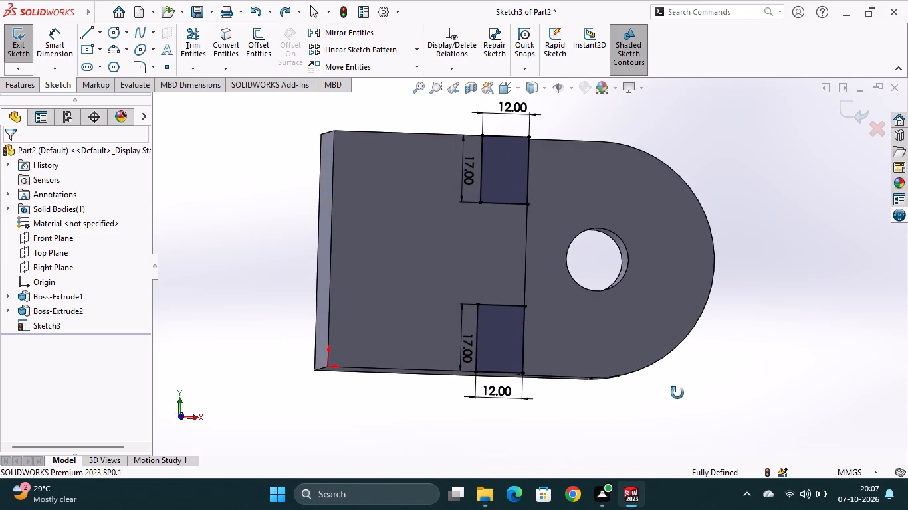
pyautogui.moveTo(677, 393); pyautogui.dragTo(663, 399, button='middle')
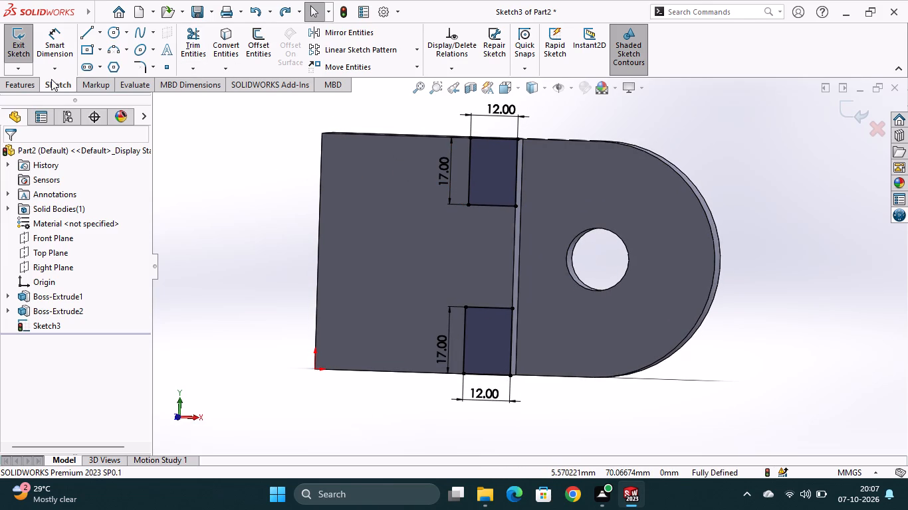
pyautogui.click(32, 86)
pyautogui.click(28, 58)
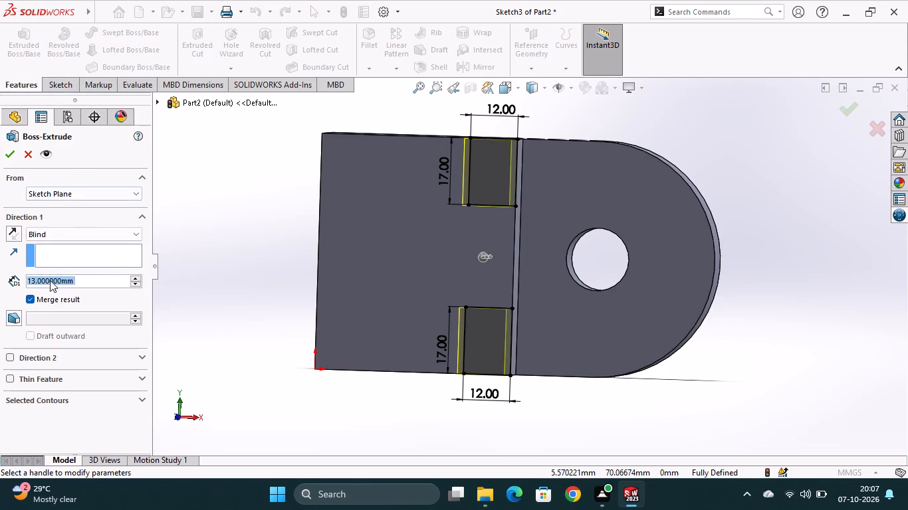
pyautogui.click(6, 154)
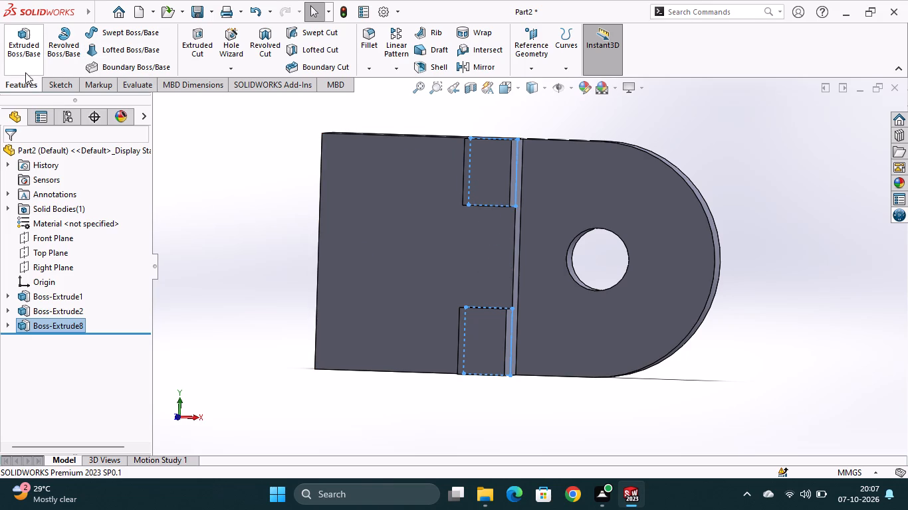
# Start a sketch on the raised block's face and draw a circle about 23 mm in diameter between its straight end and the lugs.
pyautogui.click(51, 84)
pyautogui.click(434, 249)
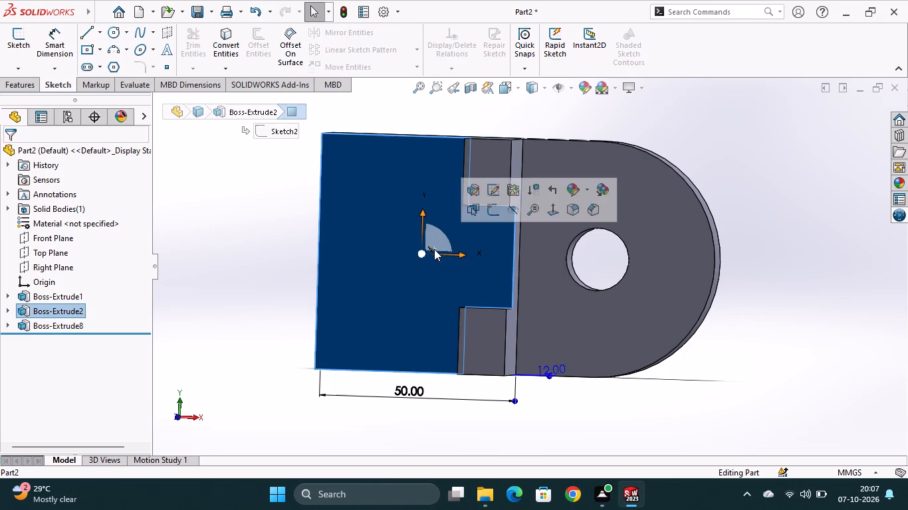
pyautogui.click(488, 214)
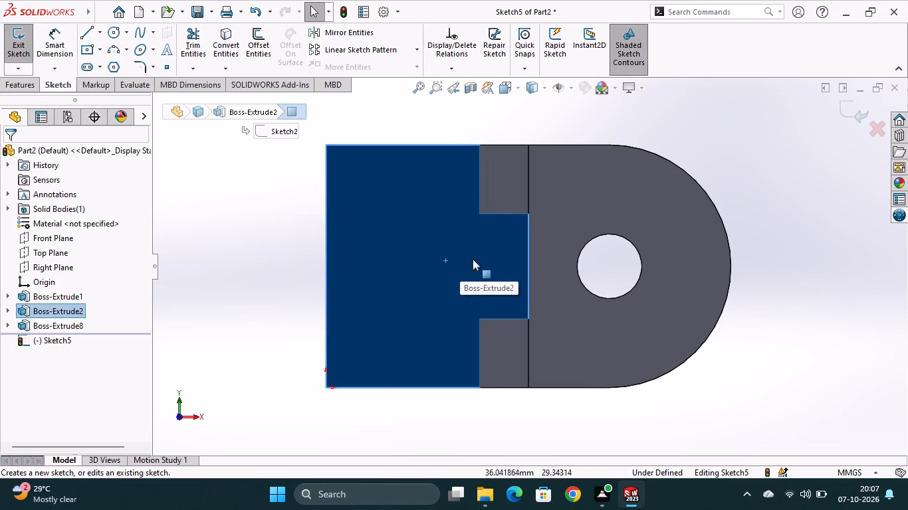
pyautogui.click(114, 33)
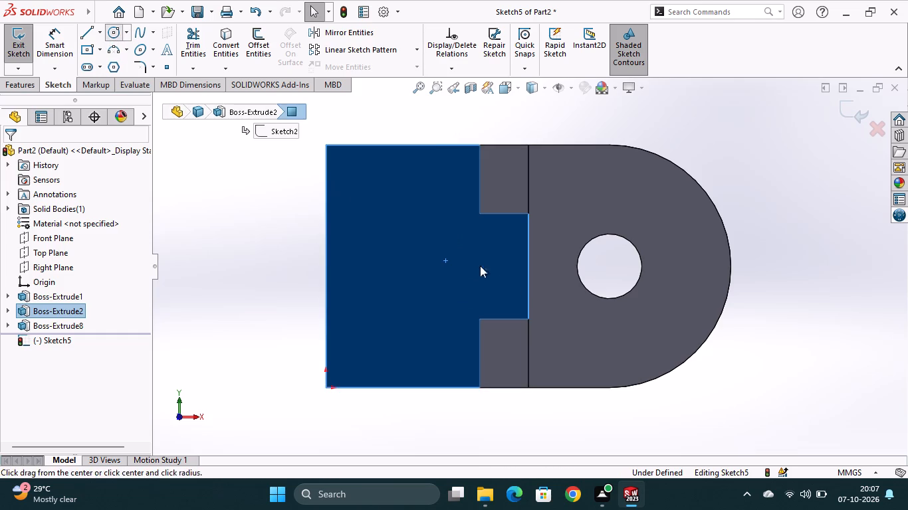
pyautogui.click(404, 254)
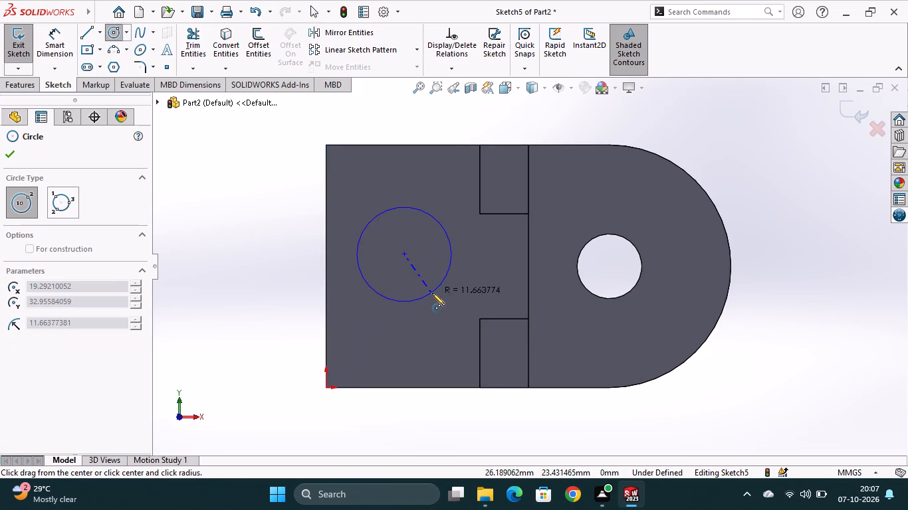
pyautogui.click(432, 291)
pyautogui.press('Escape')
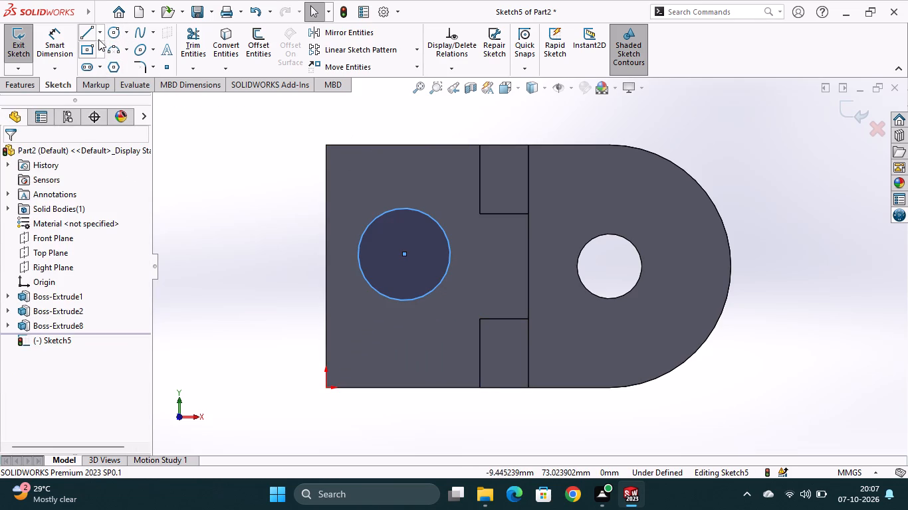
# Dimension the circle's centre 25 mm from the raised block's straight outer edge.
pyautogui.click(58, 41)
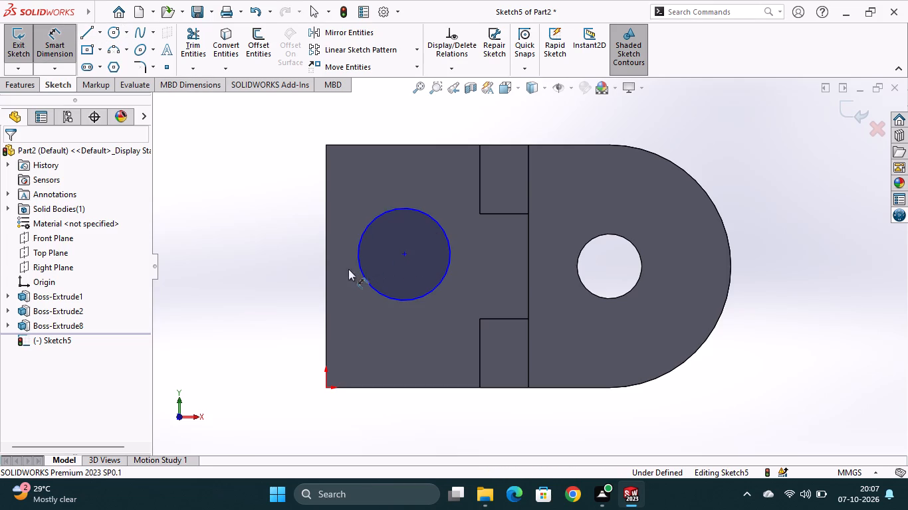
pyautogui.click(327, 245)
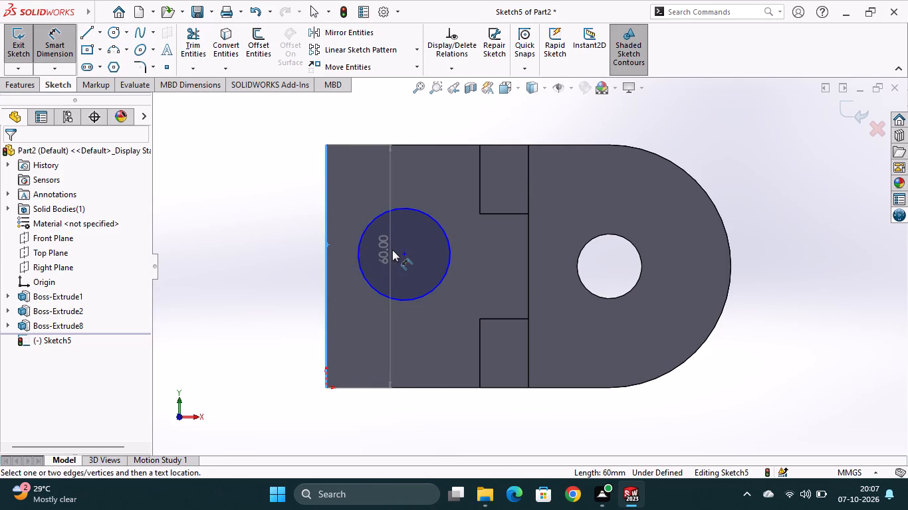
pyautogui.click(403, 254)
pyautogui.click(388, 120)
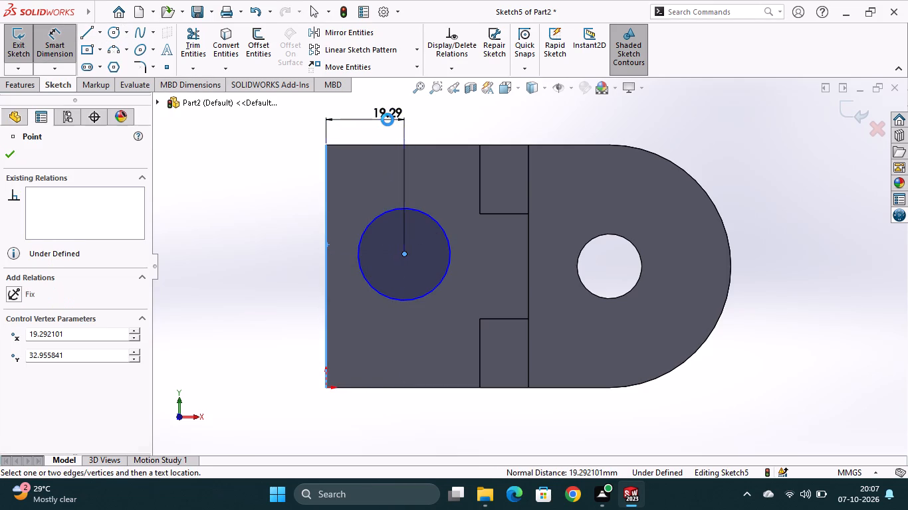
pyautogui.write('25')
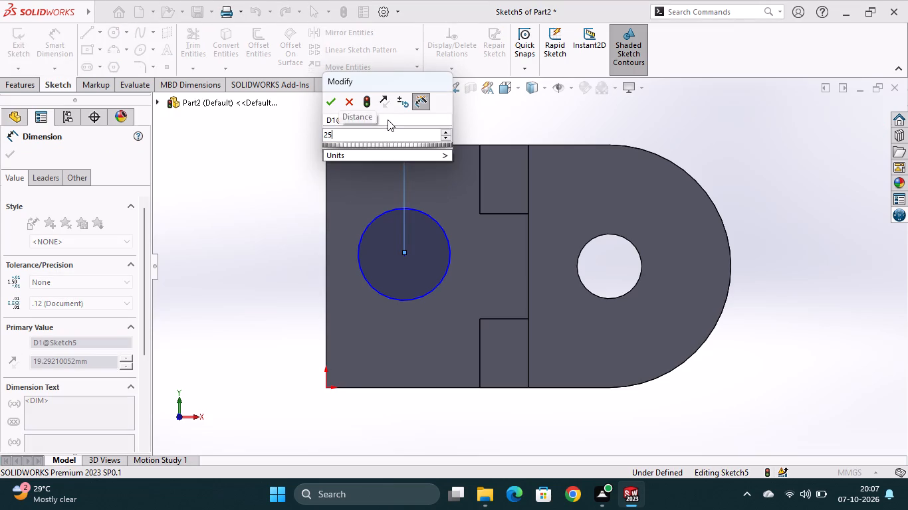
pyautogui.press('Return')
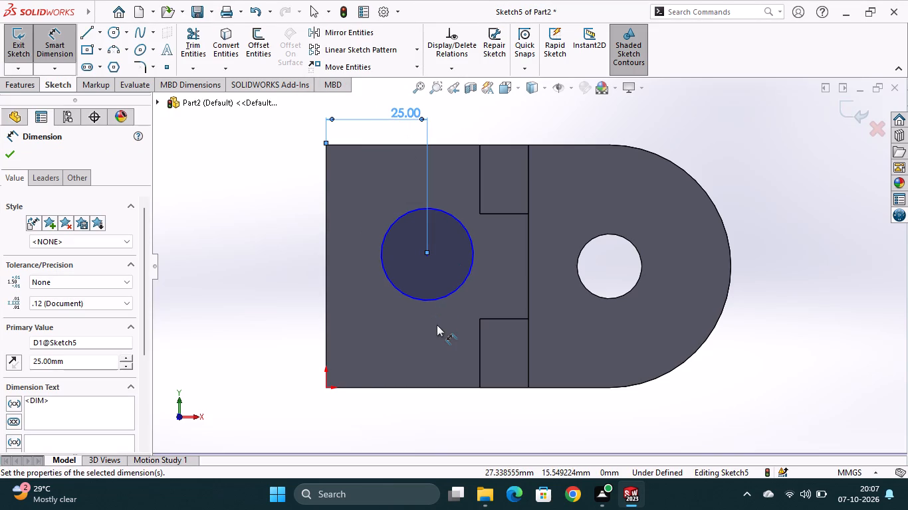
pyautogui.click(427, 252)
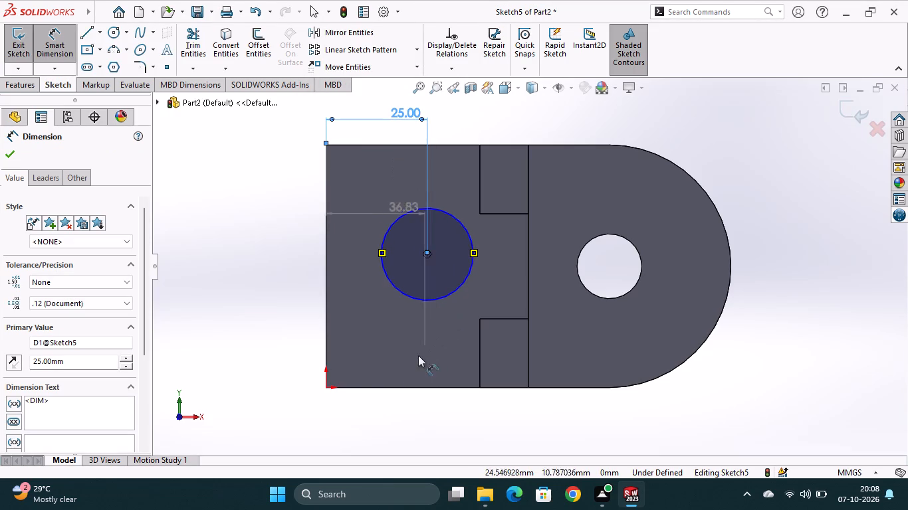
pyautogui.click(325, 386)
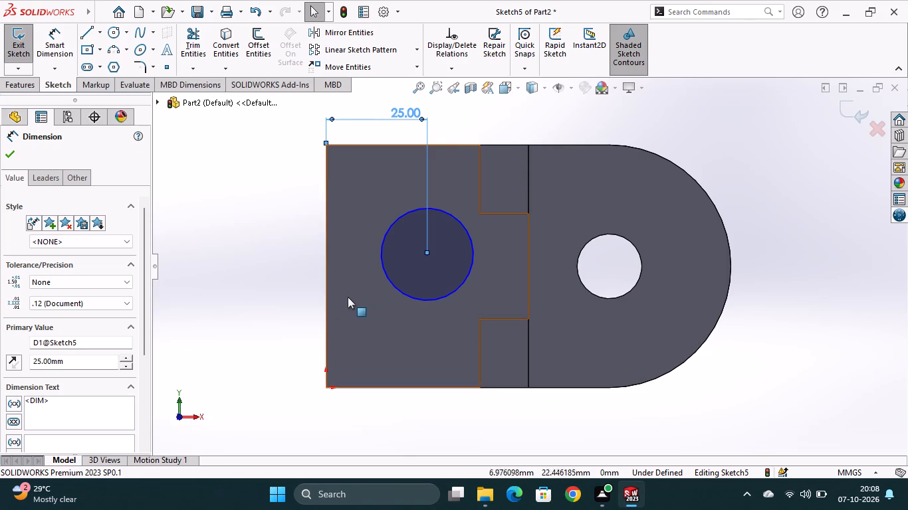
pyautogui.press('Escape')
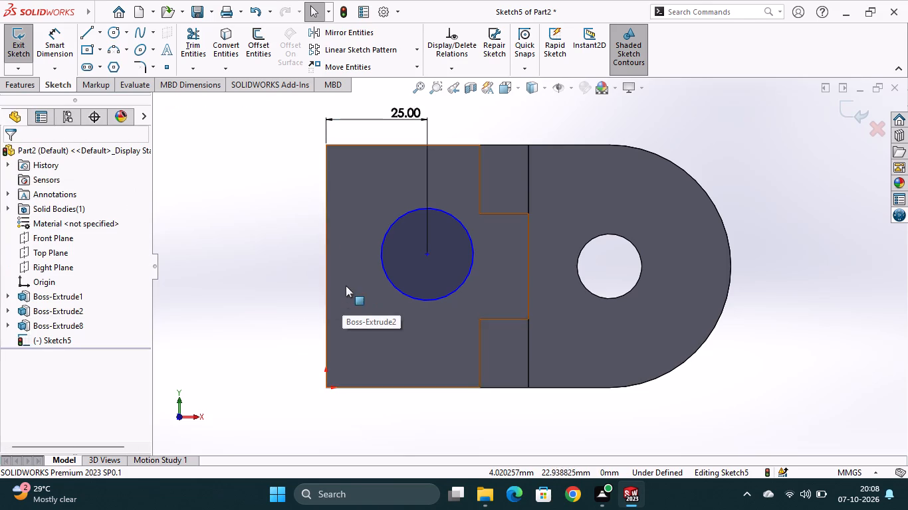
# Dimension the circle's centre 30 mm vertically from the raised block's lower corner at the origin.
pyautogui.click(62, 52)
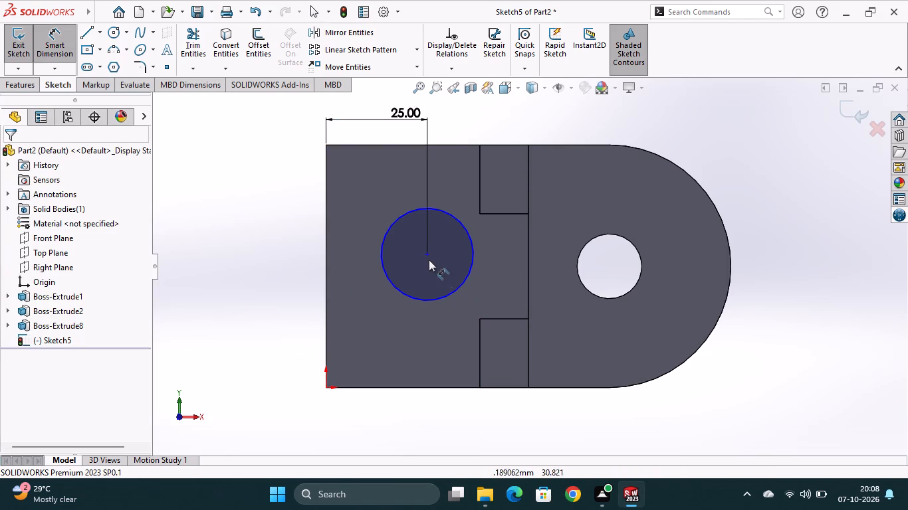
pyautogui.click(427, 254)
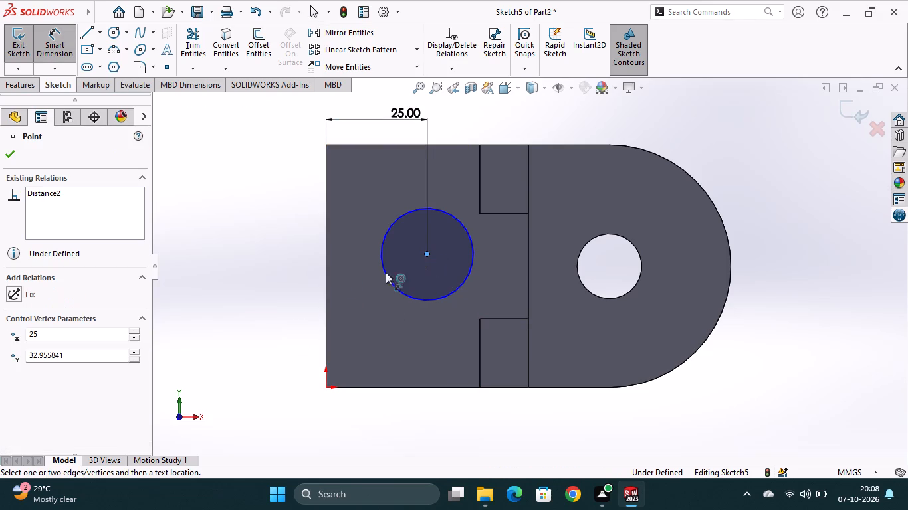
pyautogui.click(324, 387)
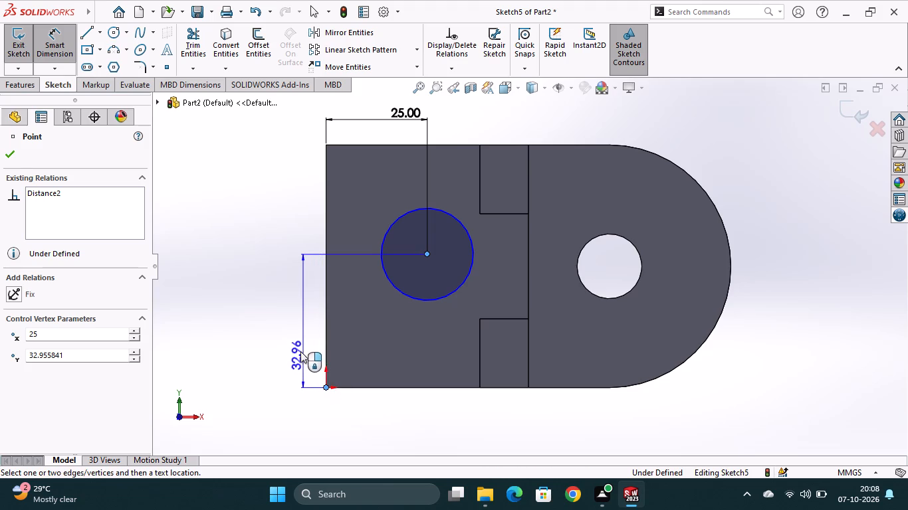
pyautogui.click(300, 347)
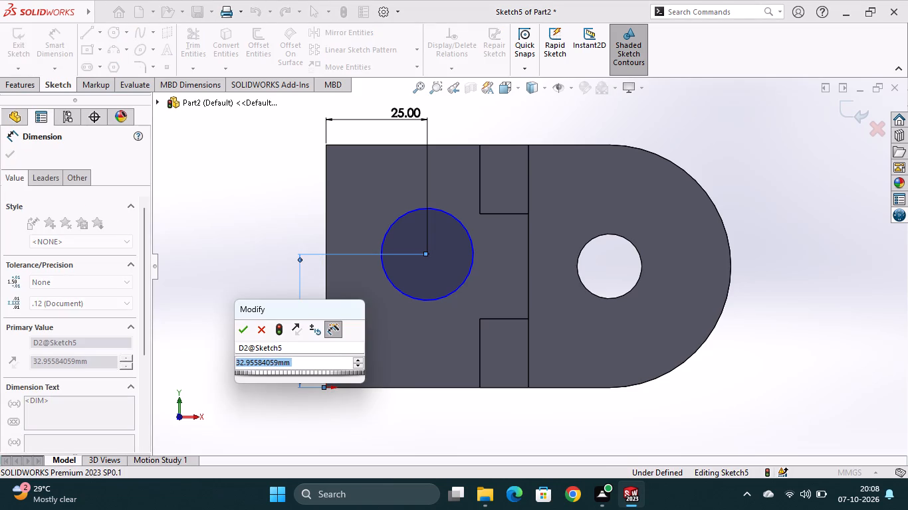
pyautogui.press('3')
pyautogui.press('0')
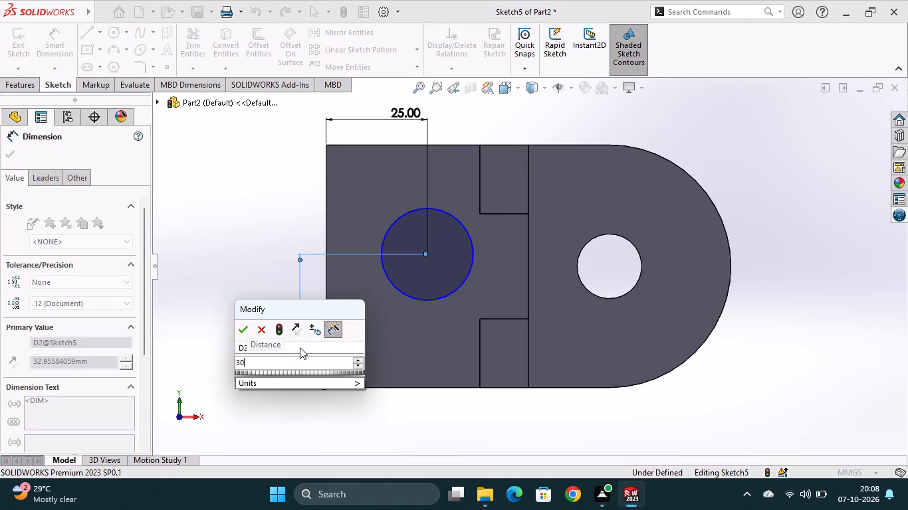
pyautogui.press('Return')
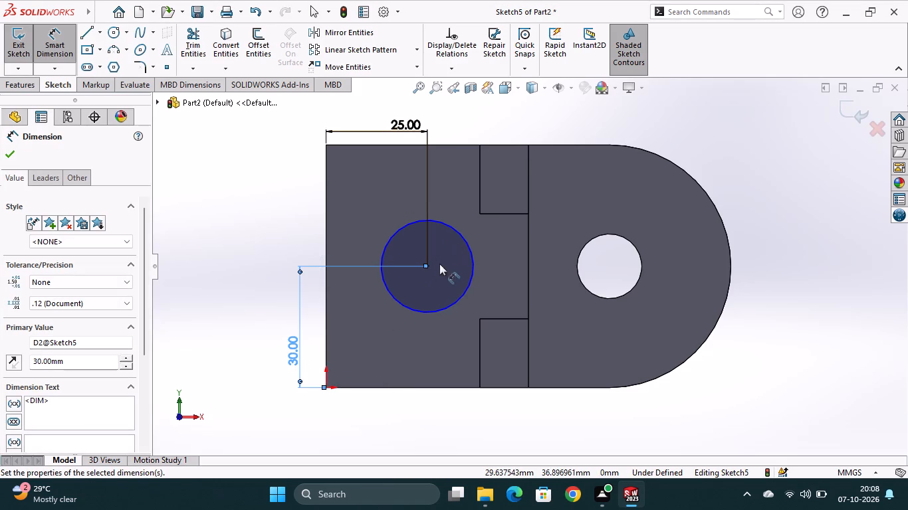
# Dimension the circle's diameter to 18 mm.
pyautogui.click(455, 231)
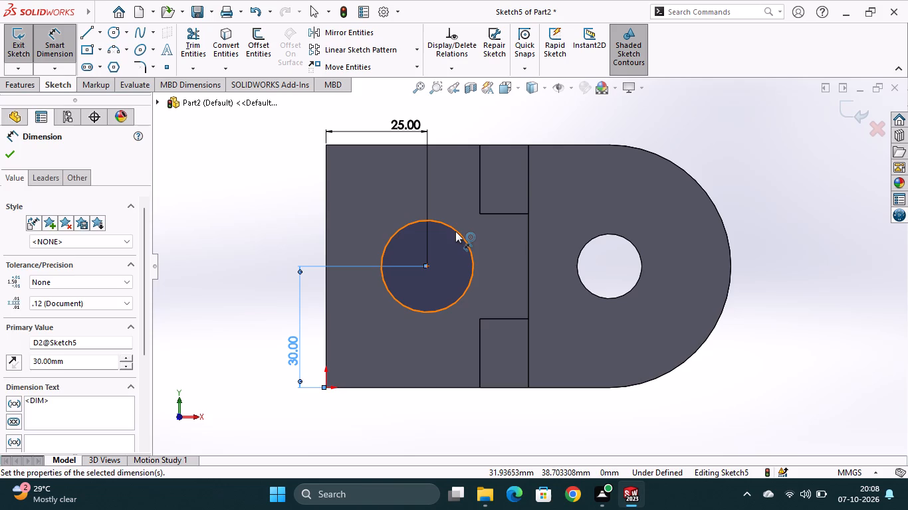
pyautogui.click(454, 211)
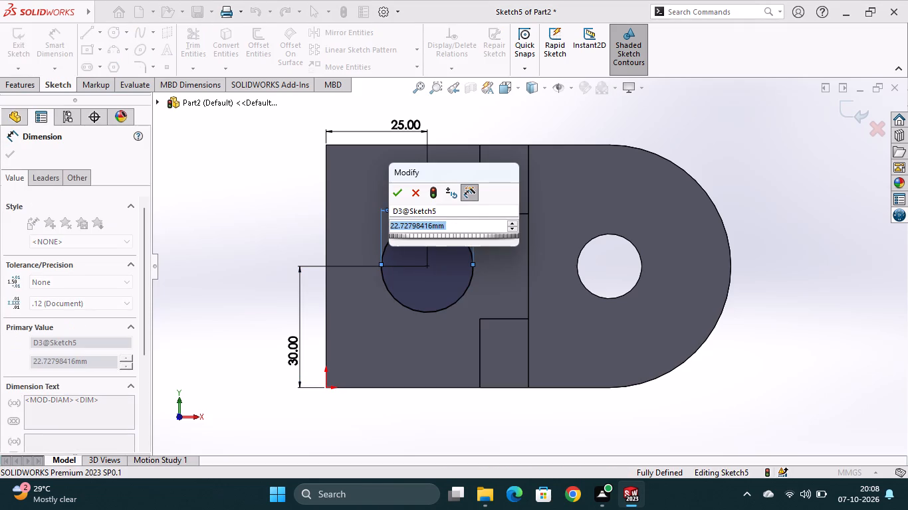
pyautogui.press('1')
pyautogui.press('8')
pyautogui.press('Return')
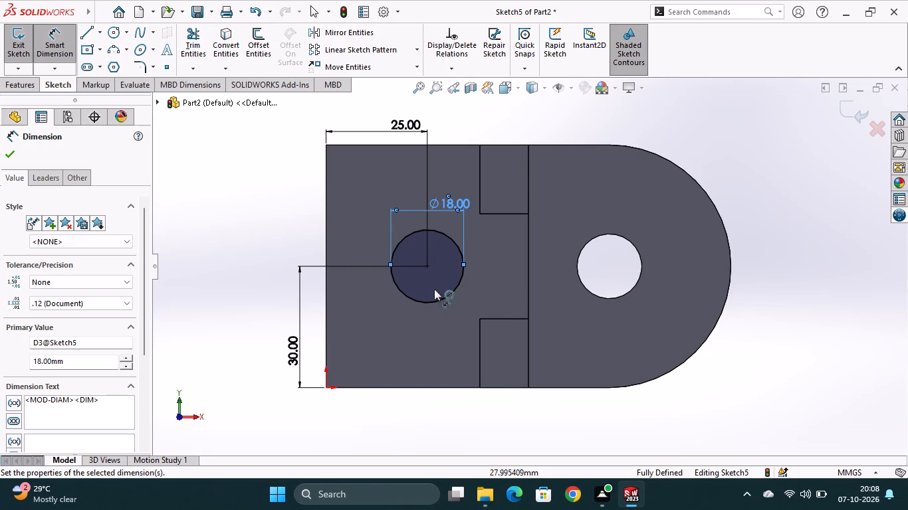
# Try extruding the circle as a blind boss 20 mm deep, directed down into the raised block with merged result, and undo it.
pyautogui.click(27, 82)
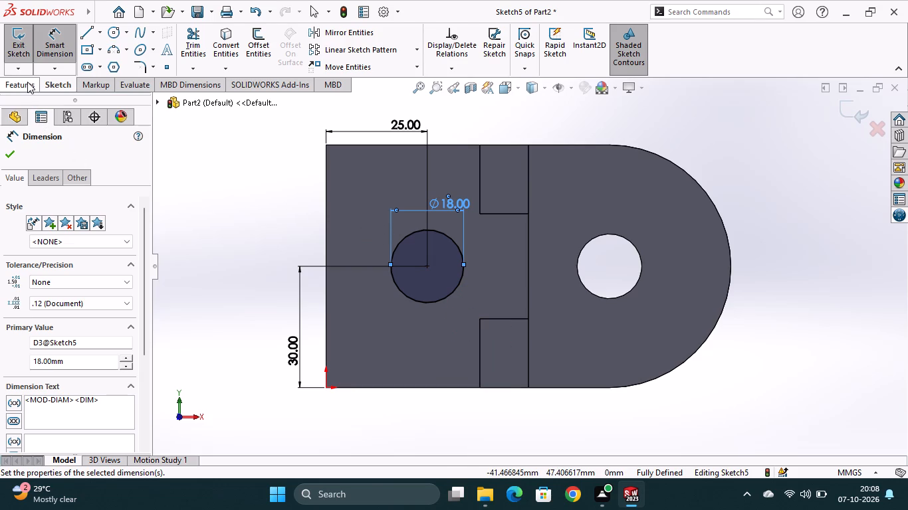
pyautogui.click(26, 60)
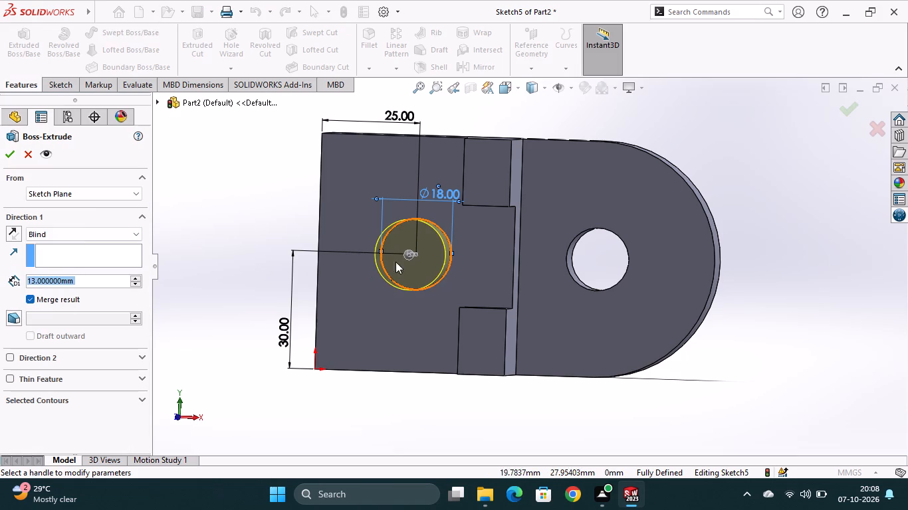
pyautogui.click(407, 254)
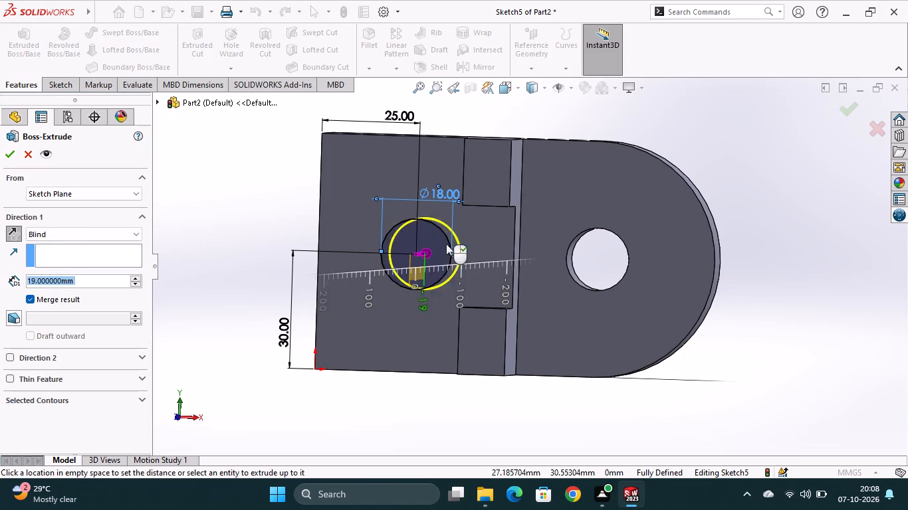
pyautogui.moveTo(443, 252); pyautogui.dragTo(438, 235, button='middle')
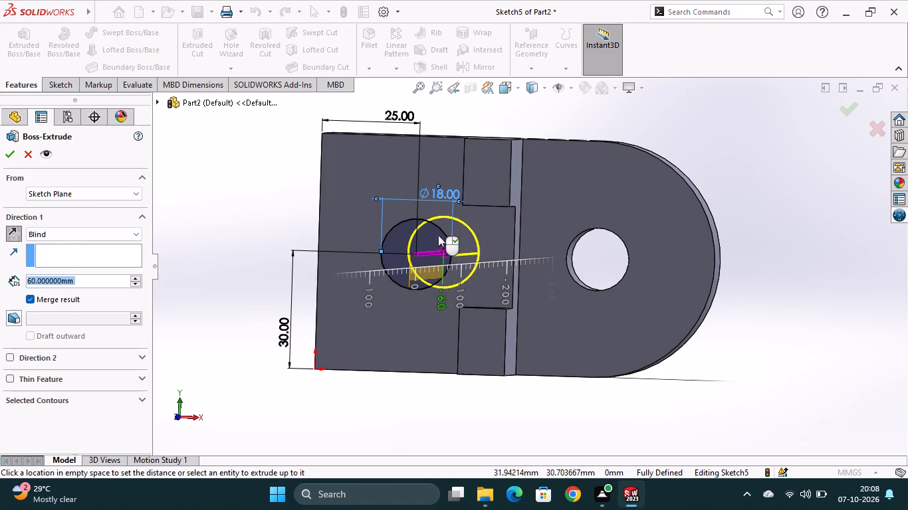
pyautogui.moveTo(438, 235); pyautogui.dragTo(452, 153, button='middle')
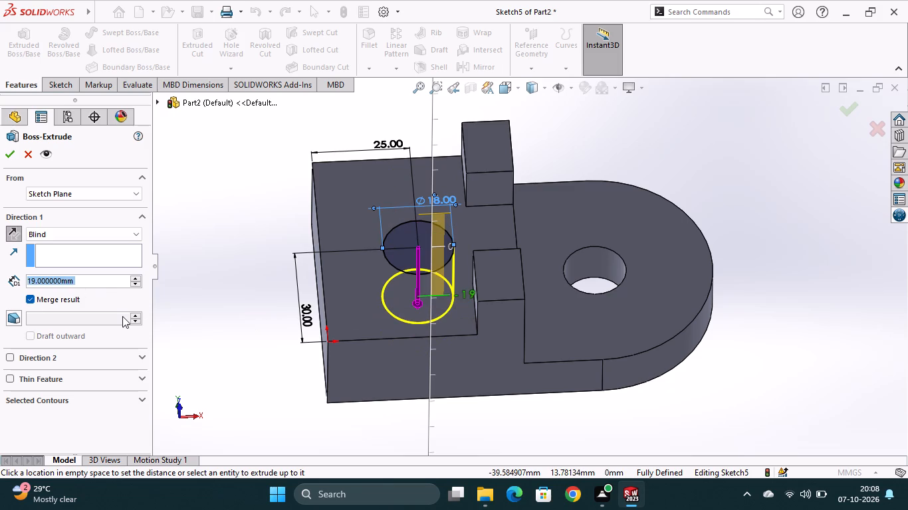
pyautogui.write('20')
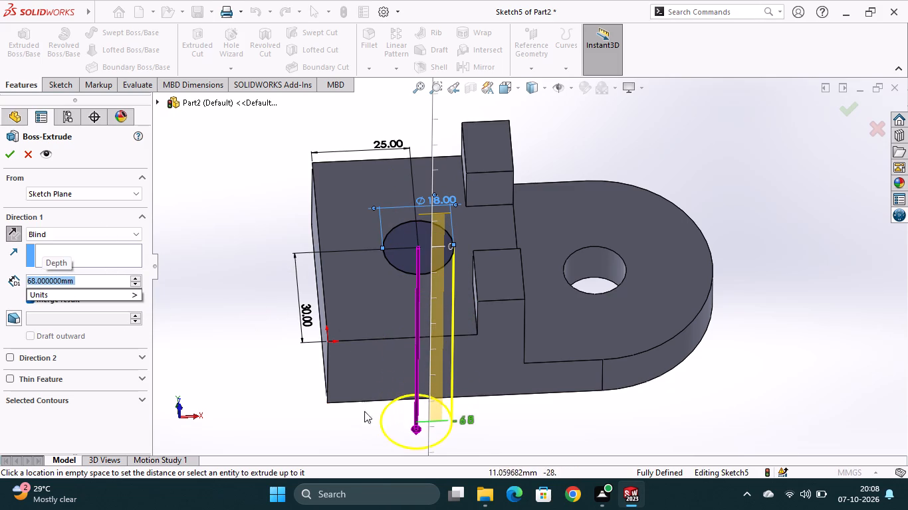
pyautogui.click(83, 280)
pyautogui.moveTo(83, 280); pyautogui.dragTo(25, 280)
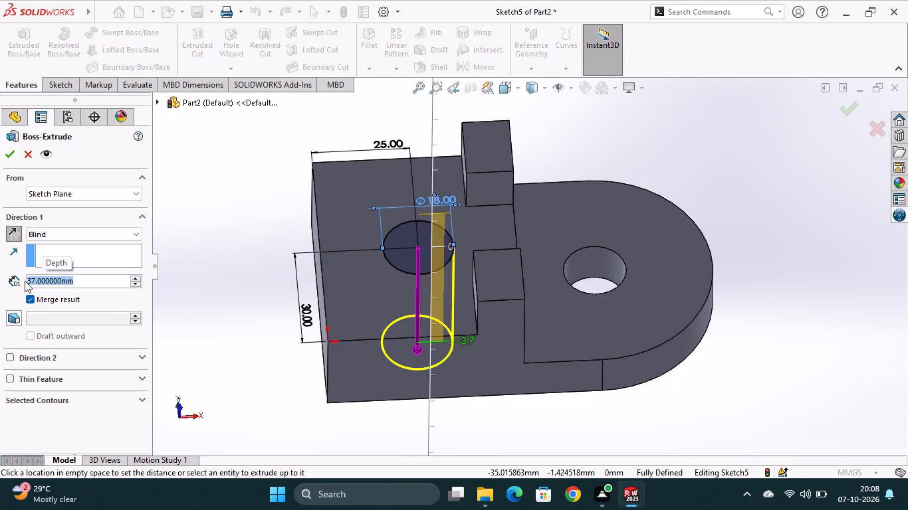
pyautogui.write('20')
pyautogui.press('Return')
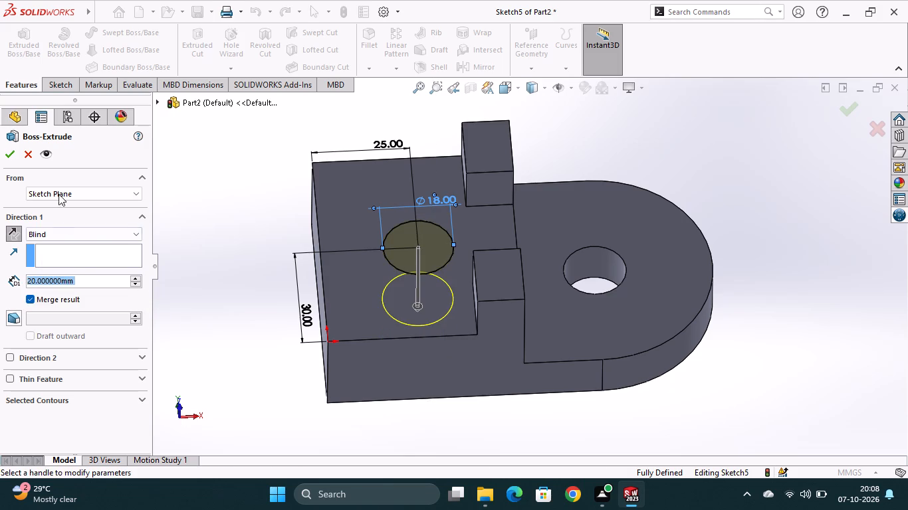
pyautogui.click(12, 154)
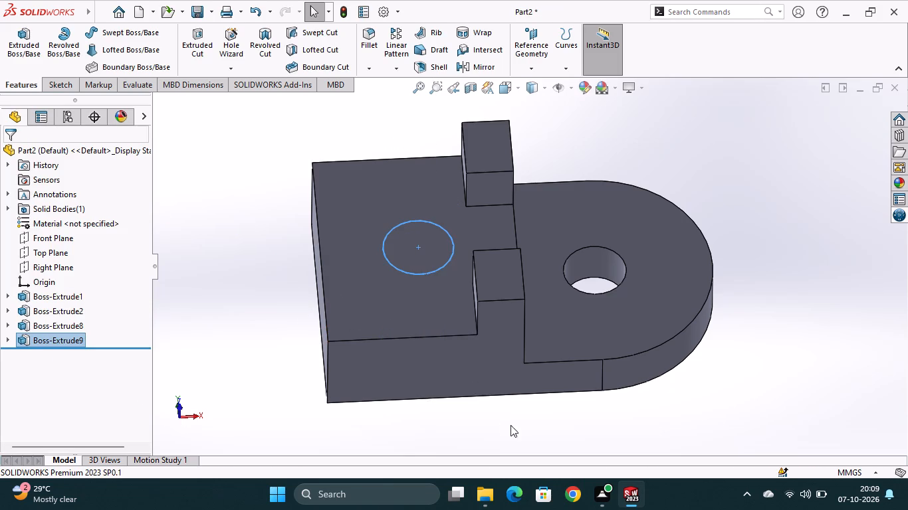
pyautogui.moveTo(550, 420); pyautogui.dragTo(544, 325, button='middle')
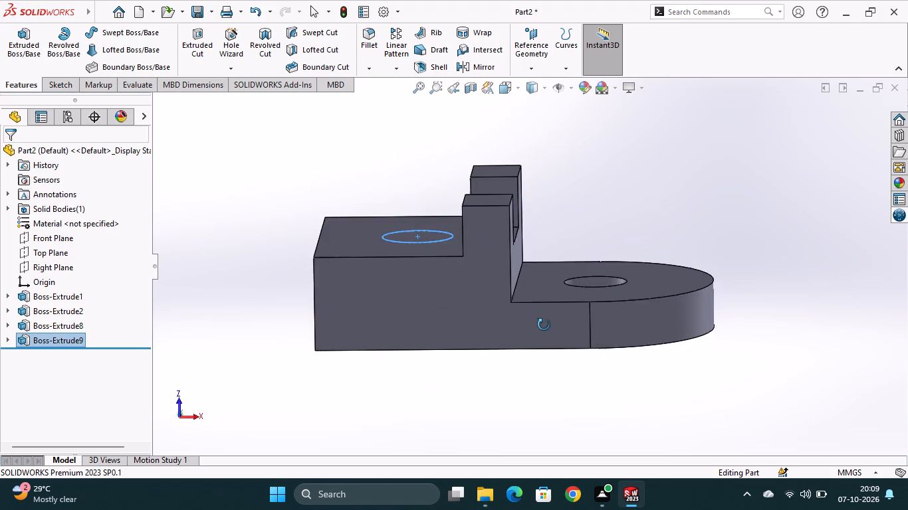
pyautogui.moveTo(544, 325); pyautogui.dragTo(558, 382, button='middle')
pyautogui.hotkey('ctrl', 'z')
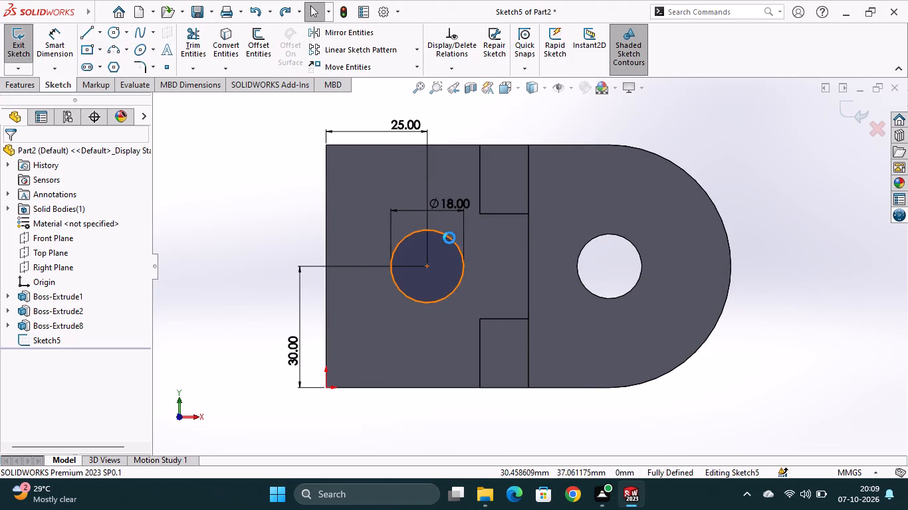
# Cut the 18 mm circle into the raised block as a blind extruded cut 20 mm deep.
pyautogui.click(30, 85)
pyautogui.click(194, 54)
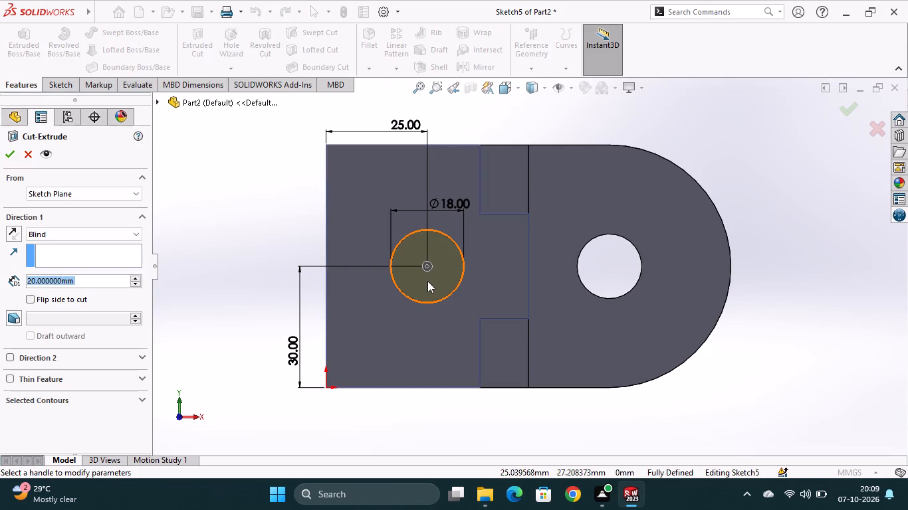
pyautogui.click(429, 289)
pyautogui.moveTo(465, 418); pyautogui.dragTo(464, 410, button='middle')
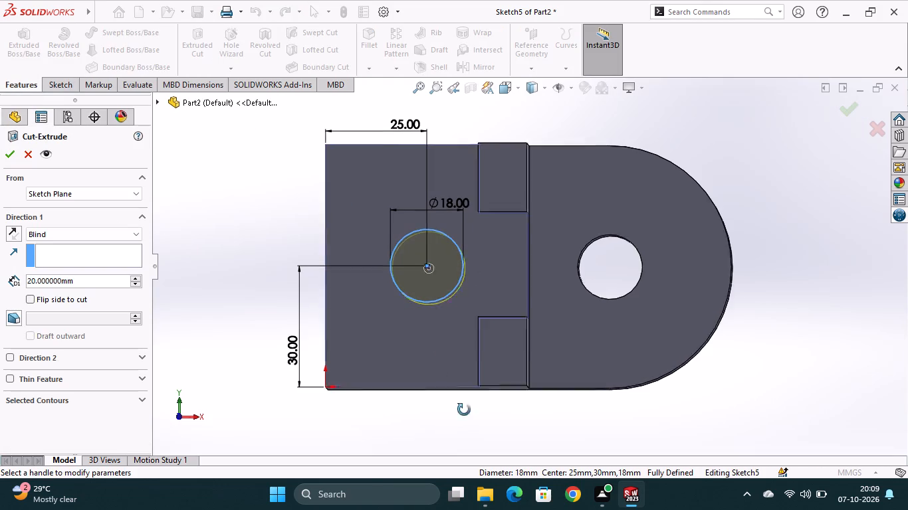
pyautogui.moveTo(464, 410); pyautogui.dragTo(473, 251, button='middle')
pyautogui.scroll(1, 473, 251)
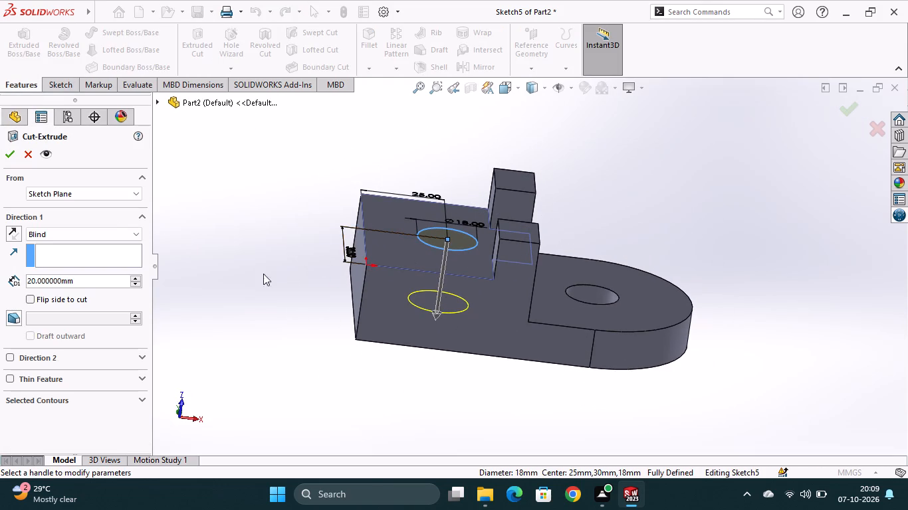
pyautogui.click(11, 158)
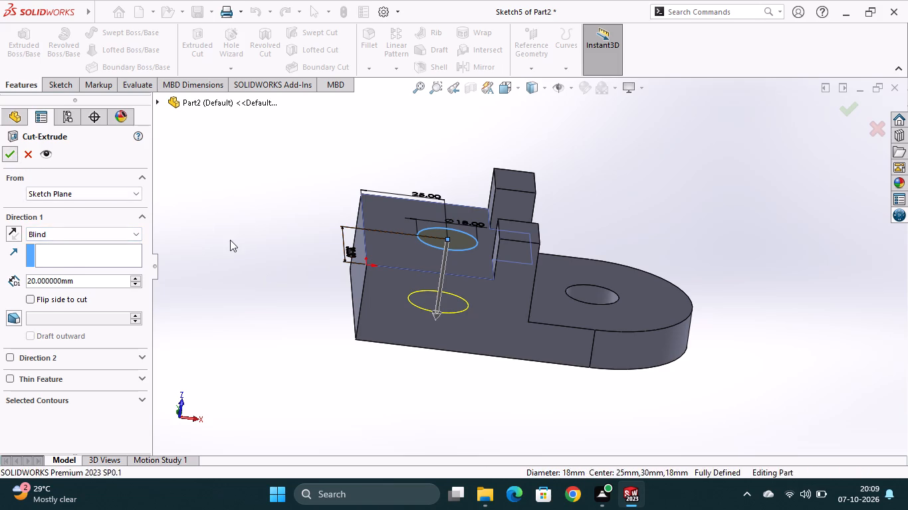
# Examine the bracket's new hole, the two lugs and the rounded base from several angles.
pyautogui.moveTo(482, 371); pyautogui.dragTo(482, 426, button='middle')
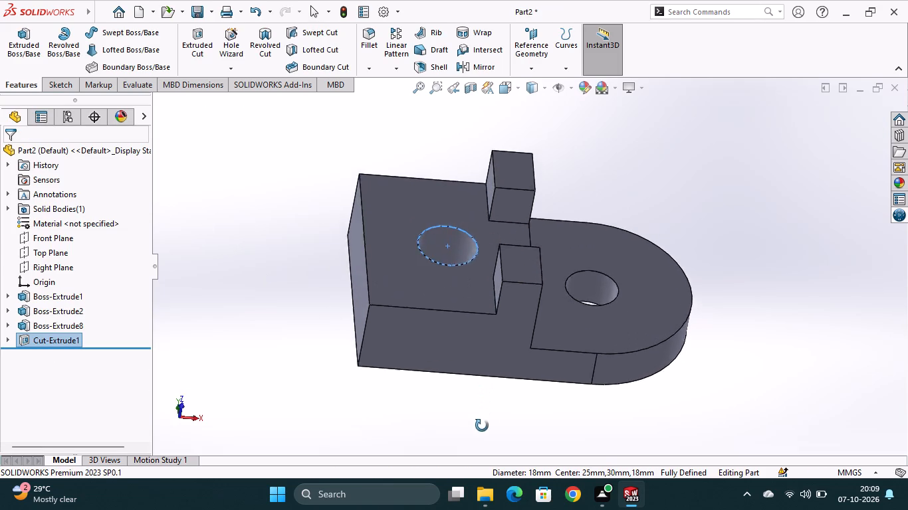
pyautogui.moveTo(482, 426); pyautogui.dragTo(469, 402, button='middle')
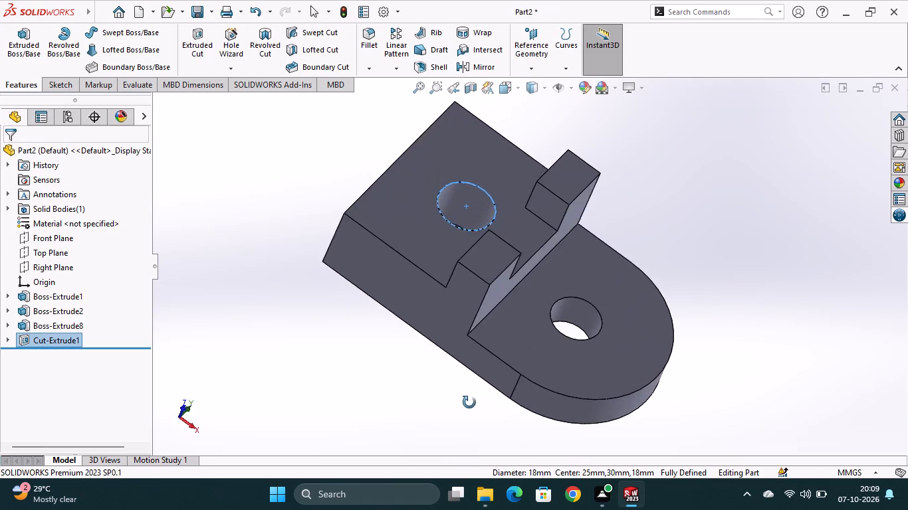
pyautogui.moveTo(469, 402); pyautogui.dragTo(464, 351, button='middle')
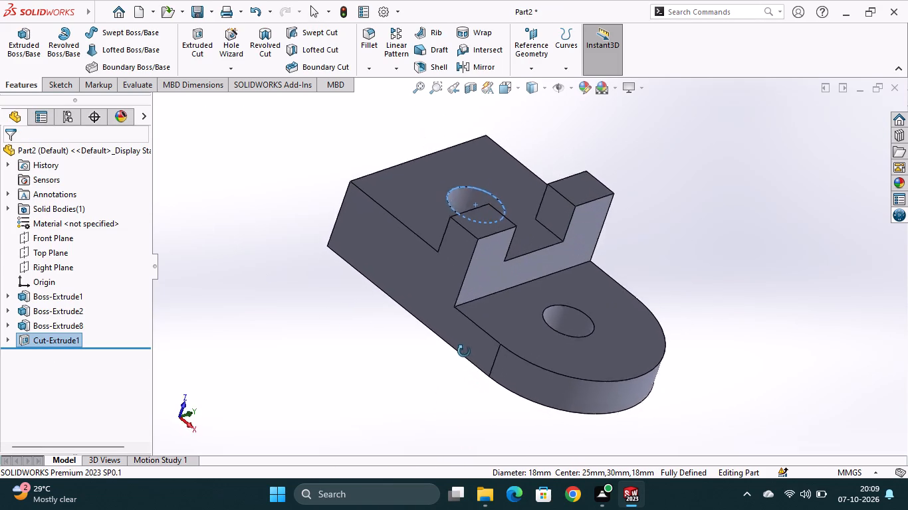
pyautogui.moveTo(464, 351); pyautogui.dragTo(427, 328, button='middle')
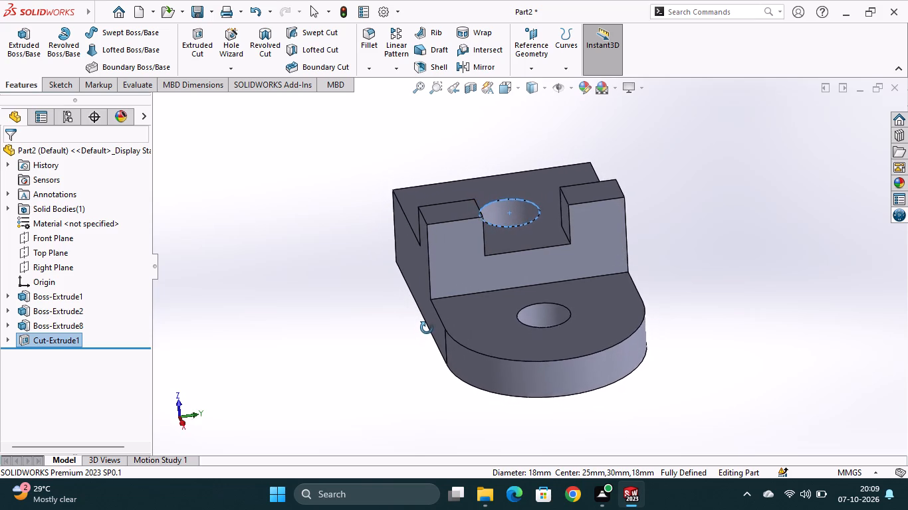
pyautogui.moveTo(427, 328); pyautogui.dragTo(424, 321, button='middle')
pyautogui.scroll(1, 399, 345)
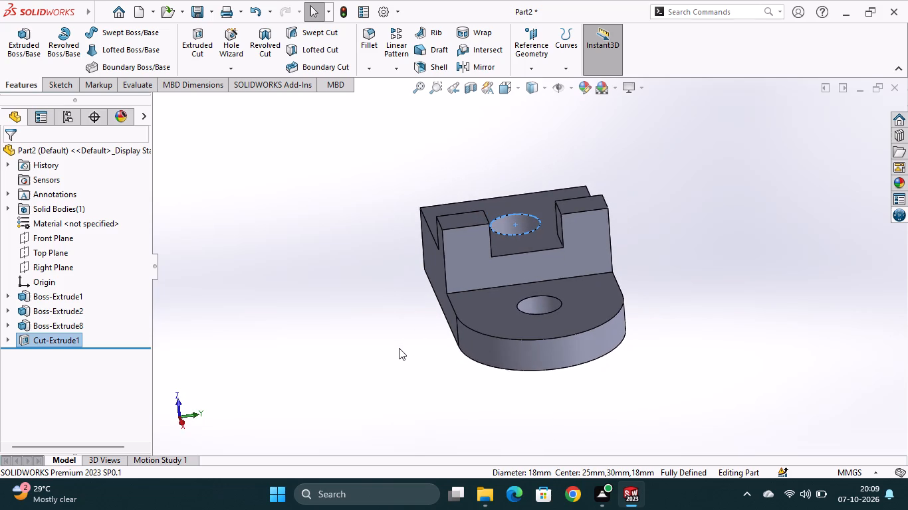
pyautogui.moveTo(399, 348); pyautogui.dragTo(405, 335, button='middle')
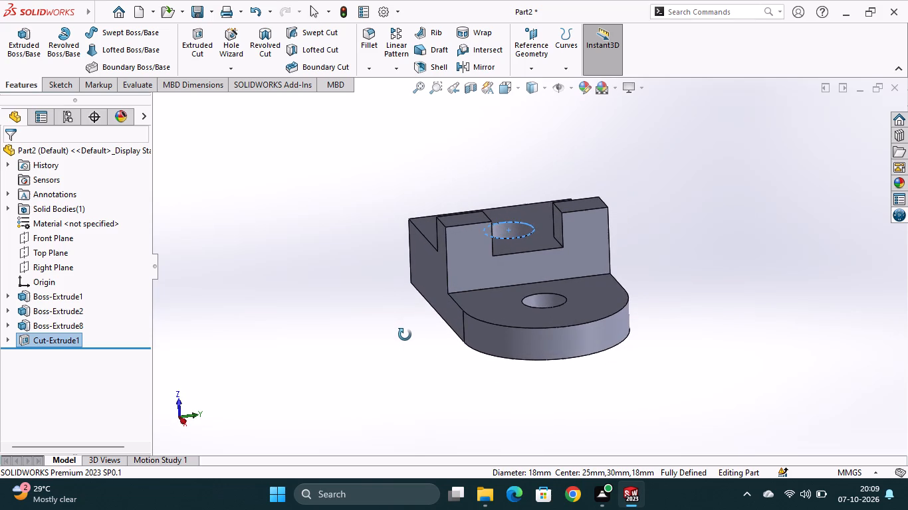
pyautogui.moveTo(405, 335); pyautogui.dragTo(397, 293, button='middle')
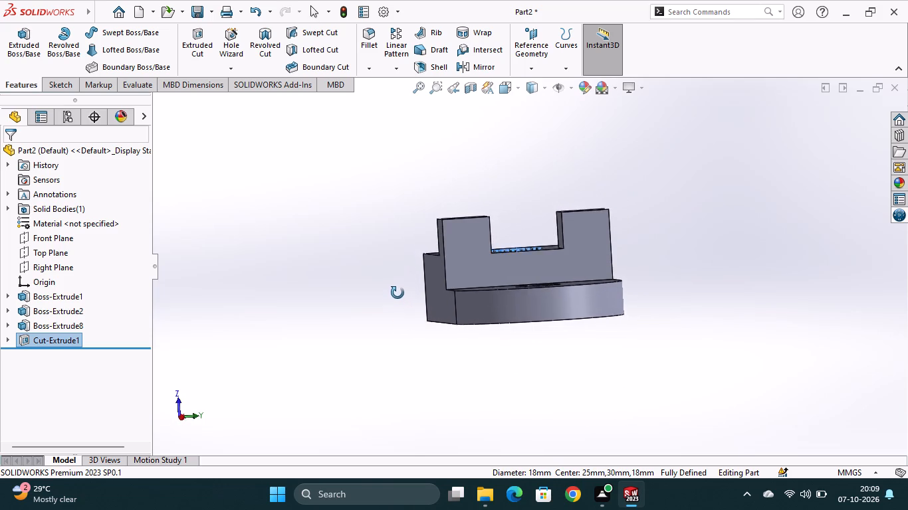
pyautogui.moveTo(397, 293); pyautogui.dragTo(453, 307, button='middle')
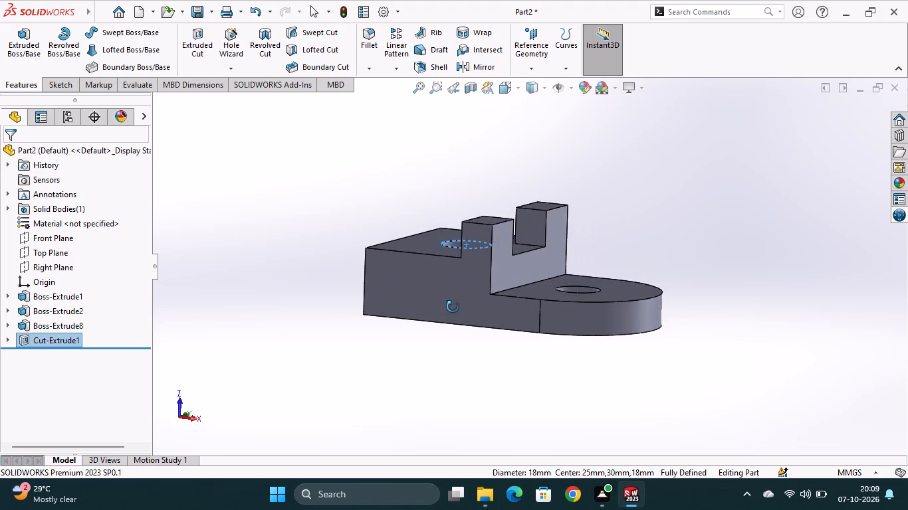
pyautogui.moveTo(453, 307); pyautogui.dragTo(475, 309, button='middle')
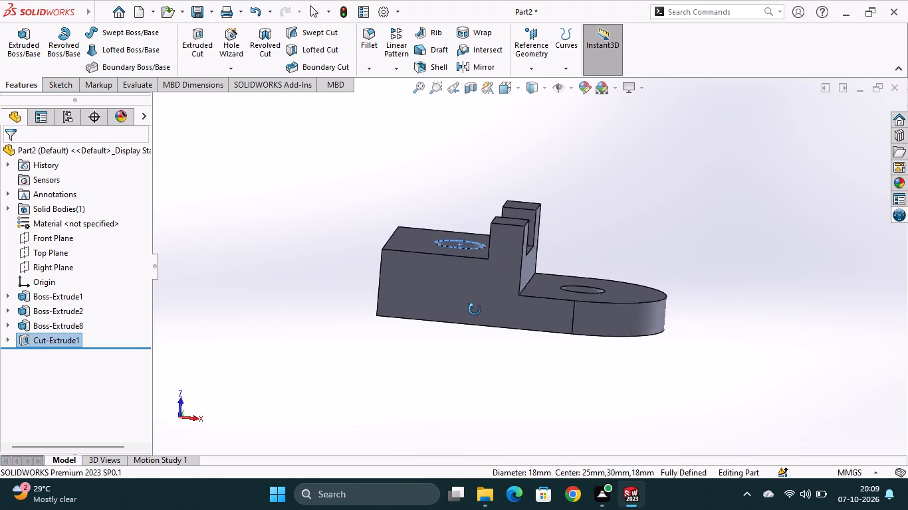
pyautogui.moveTo(475, 309); pyautogui.dragTo(460, 299, button='middle')
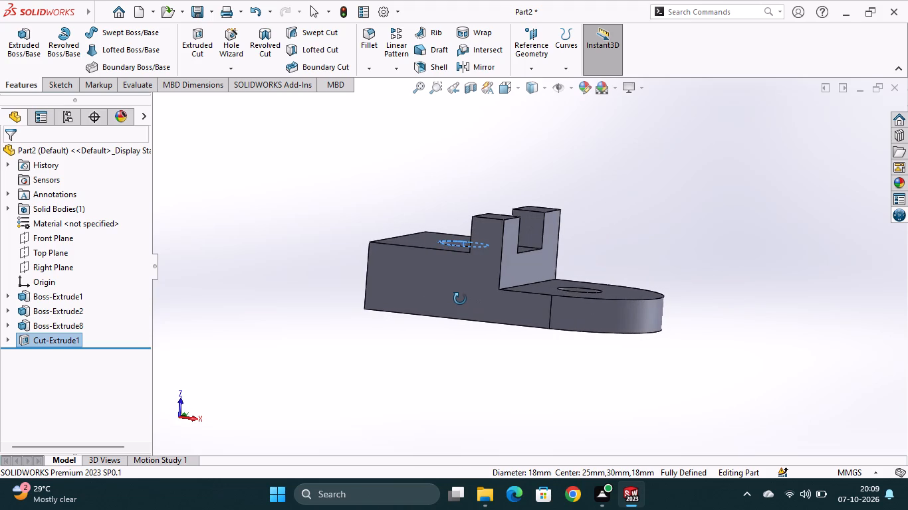
pyautogui.moveTo(460, 299); pyautogui.dragTo(476, 317, button='middle')
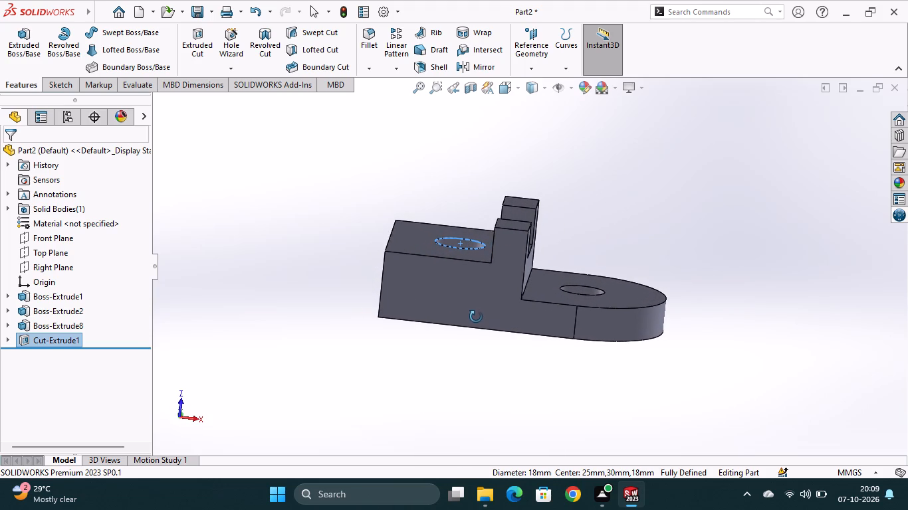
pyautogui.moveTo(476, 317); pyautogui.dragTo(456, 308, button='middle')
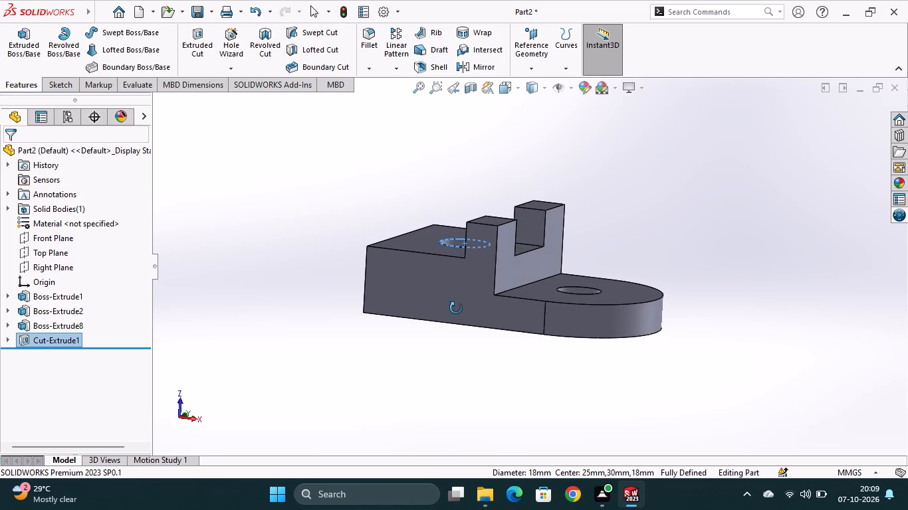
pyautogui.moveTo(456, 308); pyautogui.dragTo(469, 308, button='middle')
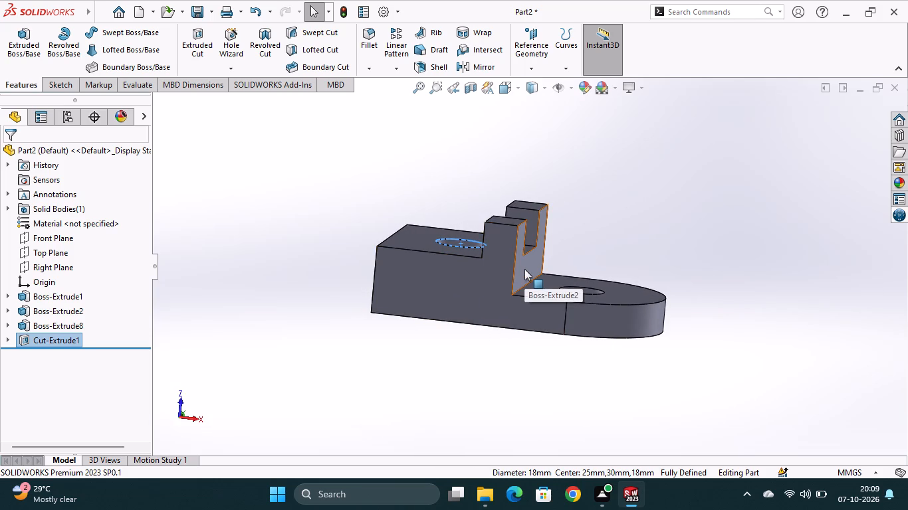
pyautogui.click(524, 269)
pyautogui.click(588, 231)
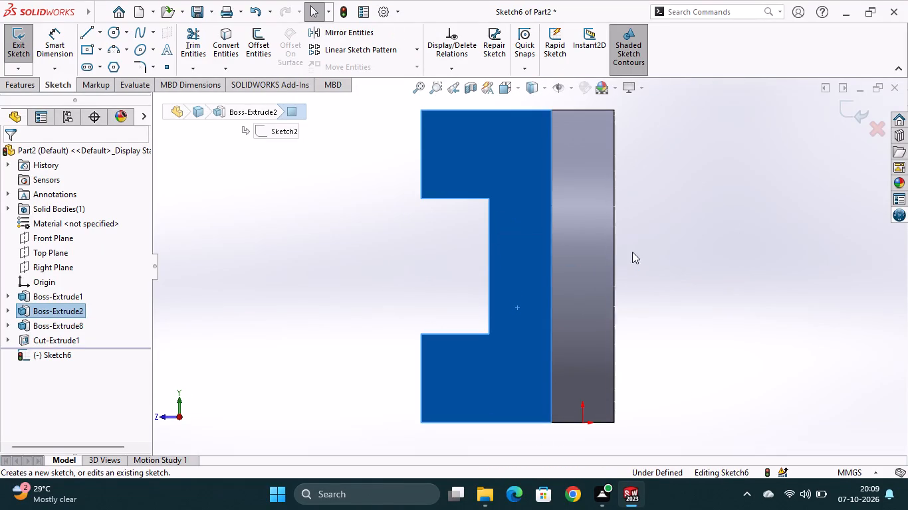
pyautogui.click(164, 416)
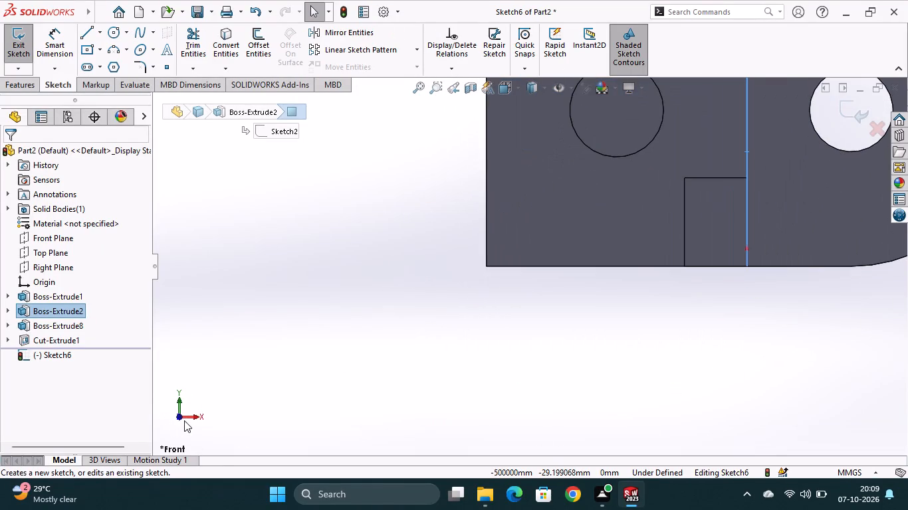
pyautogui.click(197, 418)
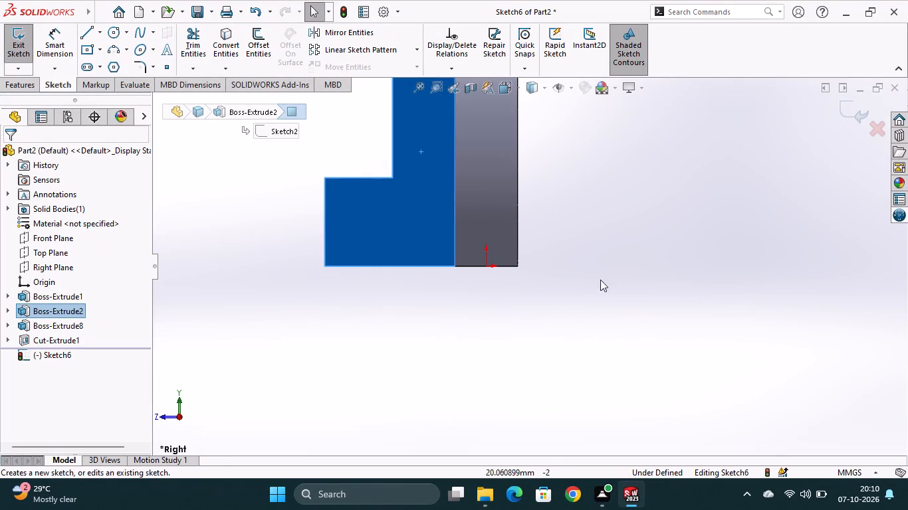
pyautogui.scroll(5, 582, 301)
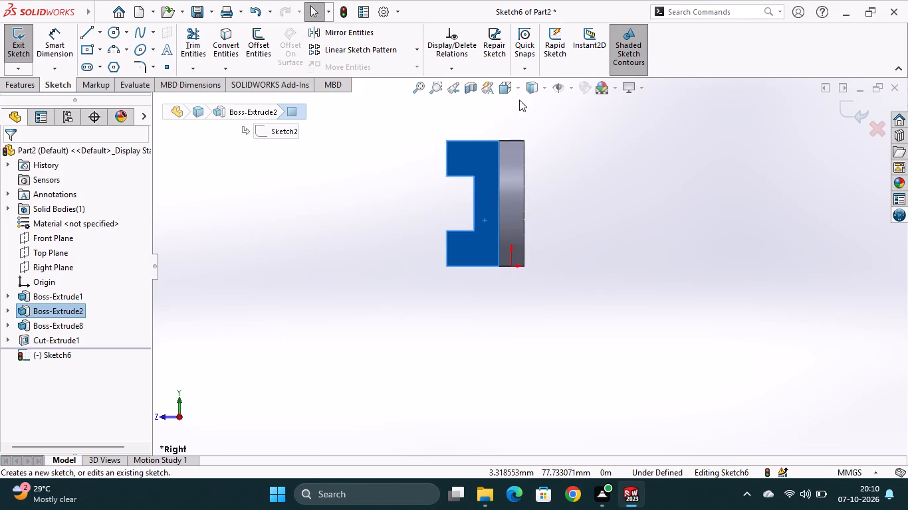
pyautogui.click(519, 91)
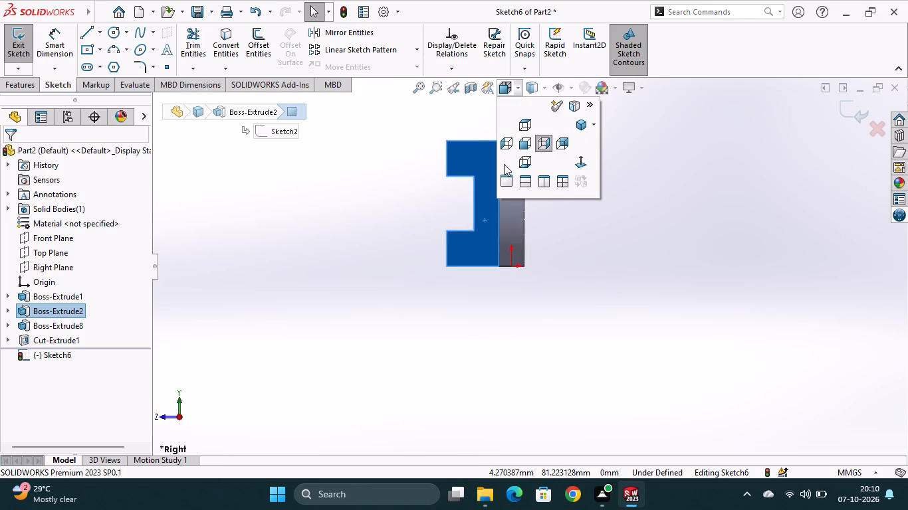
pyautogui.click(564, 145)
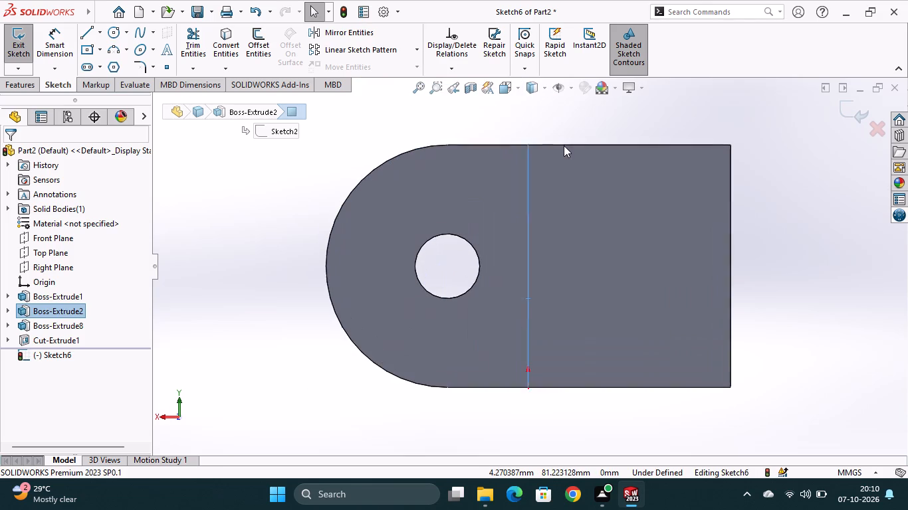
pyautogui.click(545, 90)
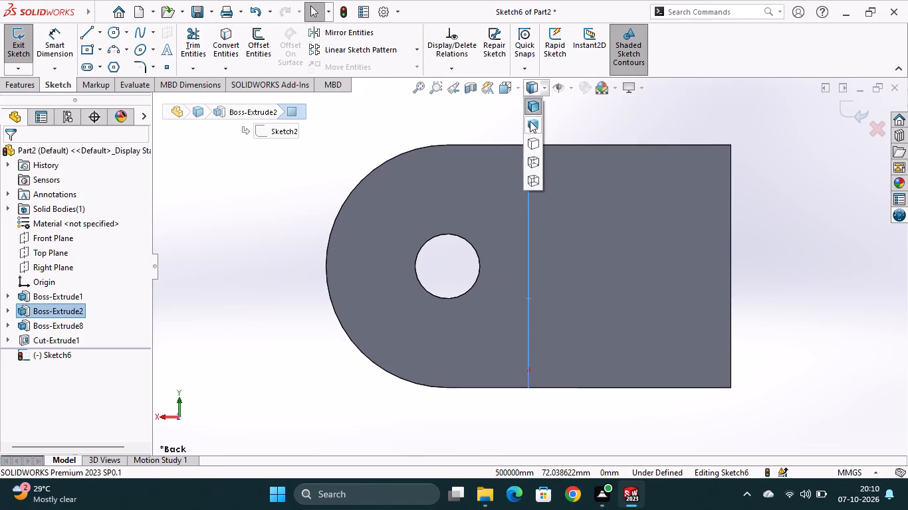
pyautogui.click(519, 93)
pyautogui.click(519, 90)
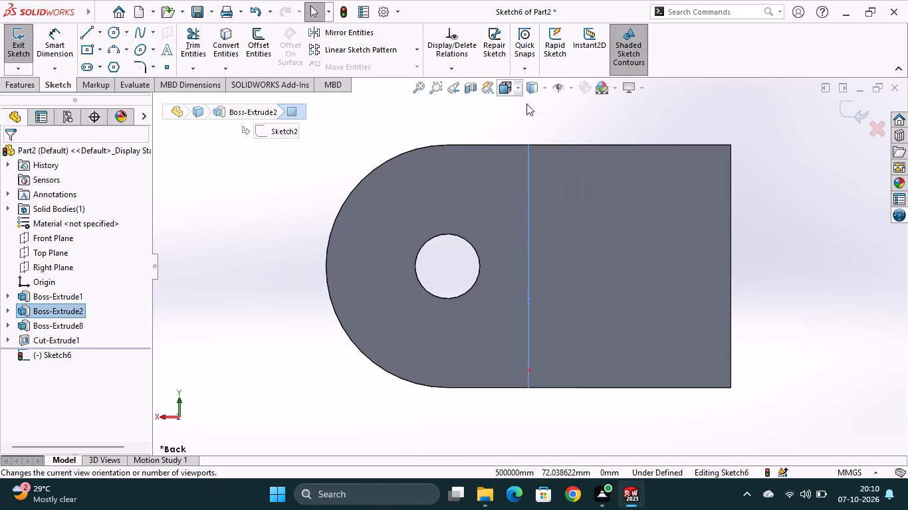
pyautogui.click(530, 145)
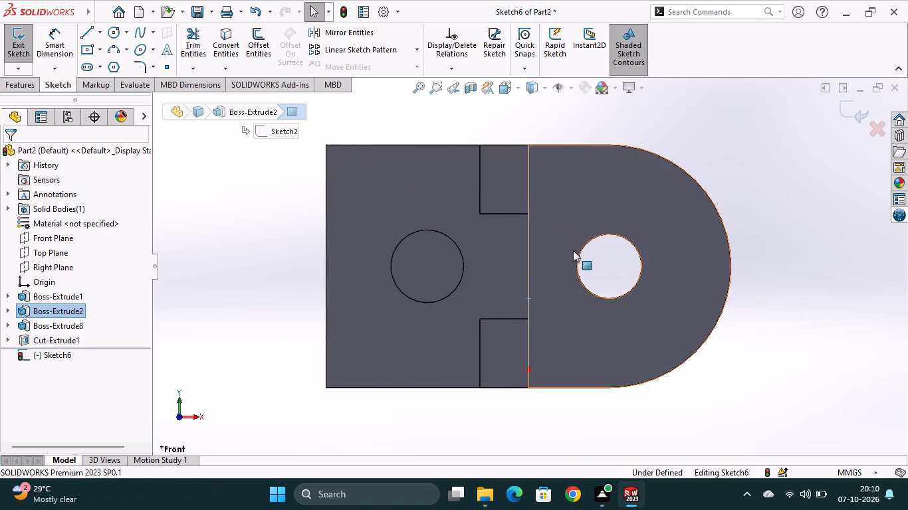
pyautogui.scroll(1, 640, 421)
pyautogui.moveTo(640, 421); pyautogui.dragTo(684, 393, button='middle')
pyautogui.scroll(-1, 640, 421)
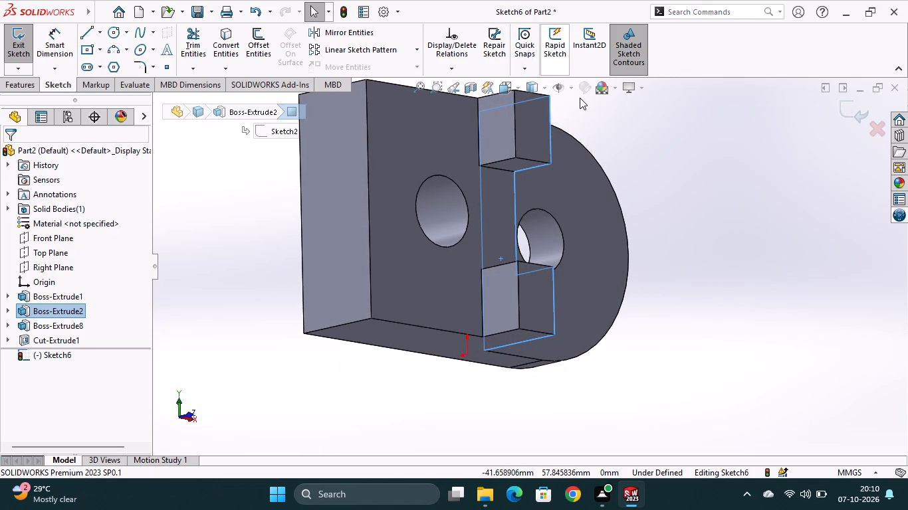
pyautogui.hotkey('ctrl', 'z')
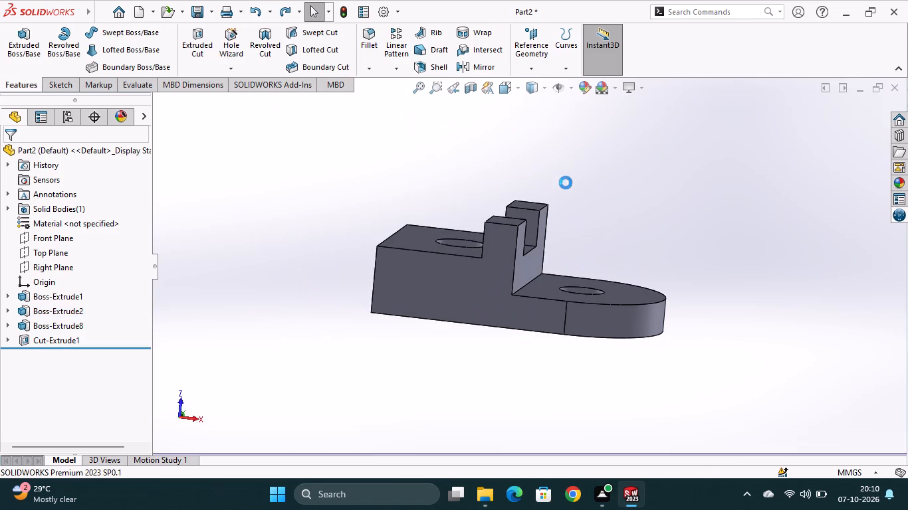
# Start a new sketch on the notched front face of the two lugs, facing the rounded base.
pyautogui.click(526, 267)
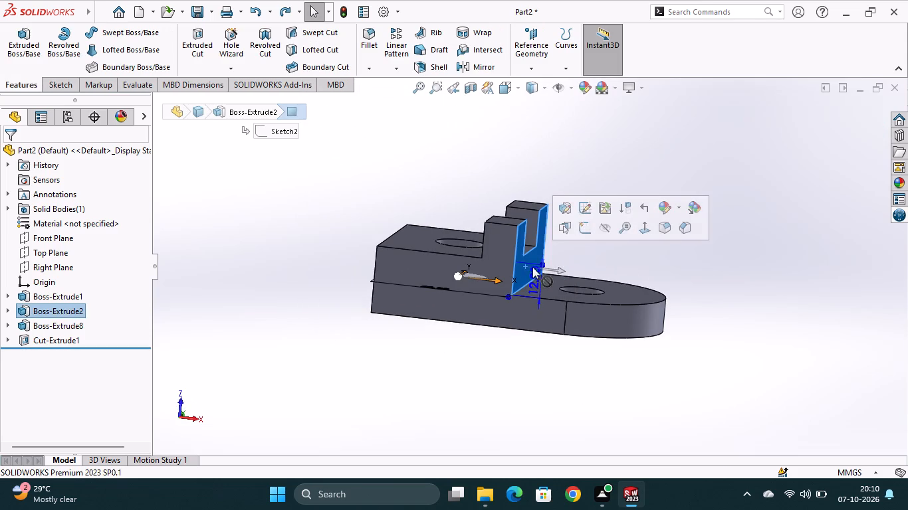
pyautogui.click(582, 229)
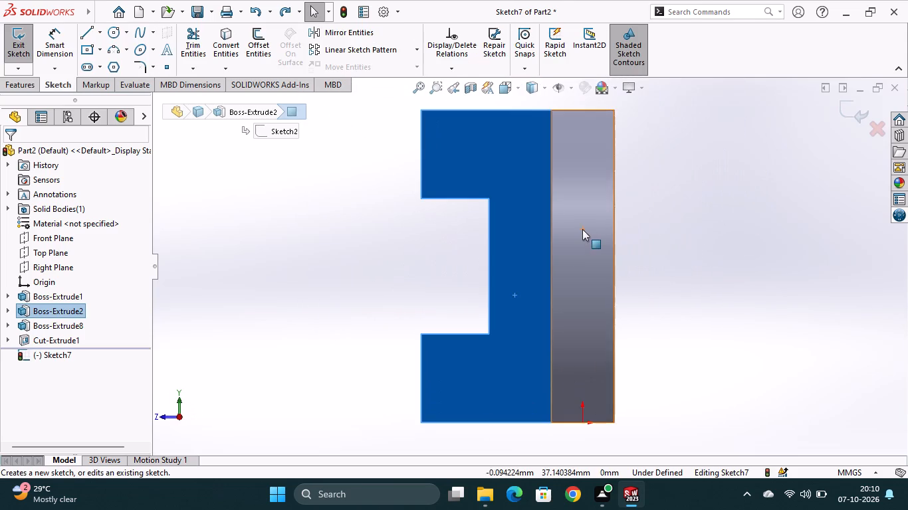
# Examine the notched lug face, both holes and the raised block from several angles to orient the new sketch.
pyautogui.moveTo(667, 368); pyautogui.dragTo(693, 386, button='middle')
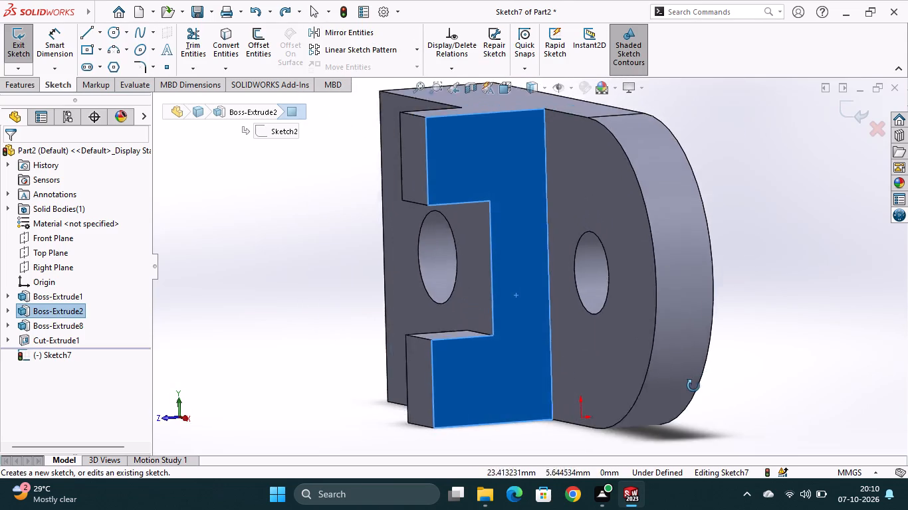
pyautogui.moveTo(693, 386); pyautogui.dragTo(761, 279, button='middle')
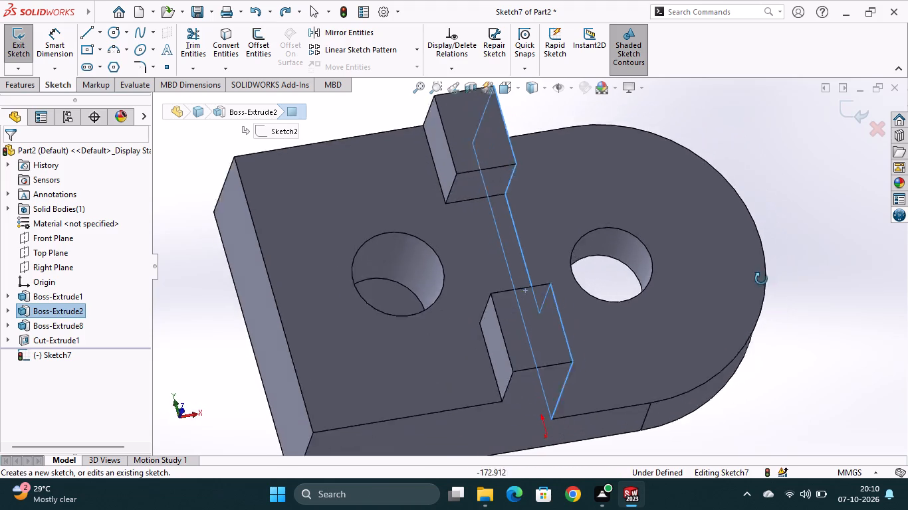
pyautogui.moveTo(761, 279); pyautogui.dragTo(761, 247, button='middle')
pyautogui.scroll(1, 762, 247)
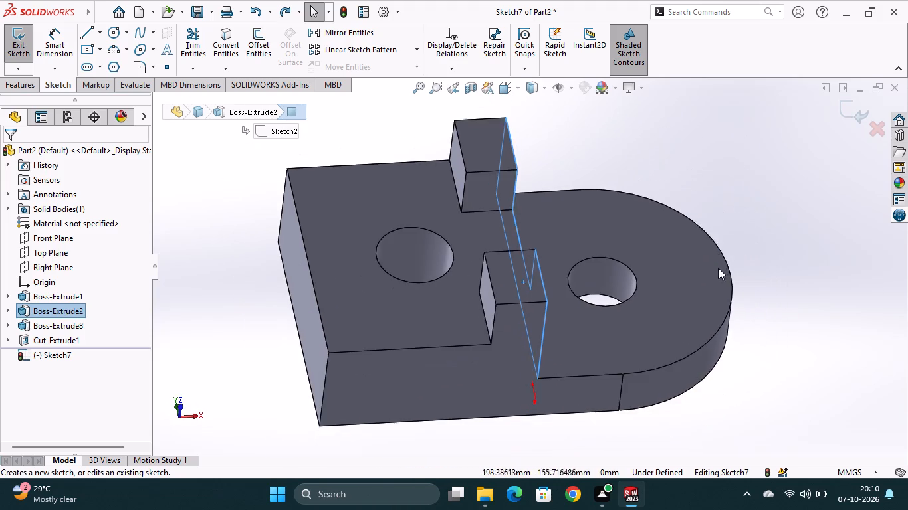
pyautogui.scroll(4, 718, 268)
pyautogui.moveTo(684, 361); pyautogui.dragTo(595, 388, button='middle')
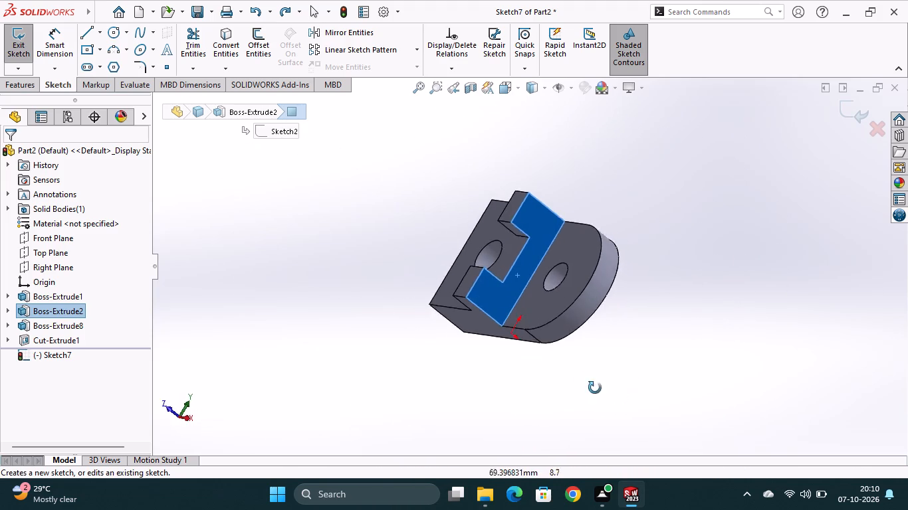
pyautogui.moveTo(595, 388); pyautogui.dragTo(671, 366, button='middle')
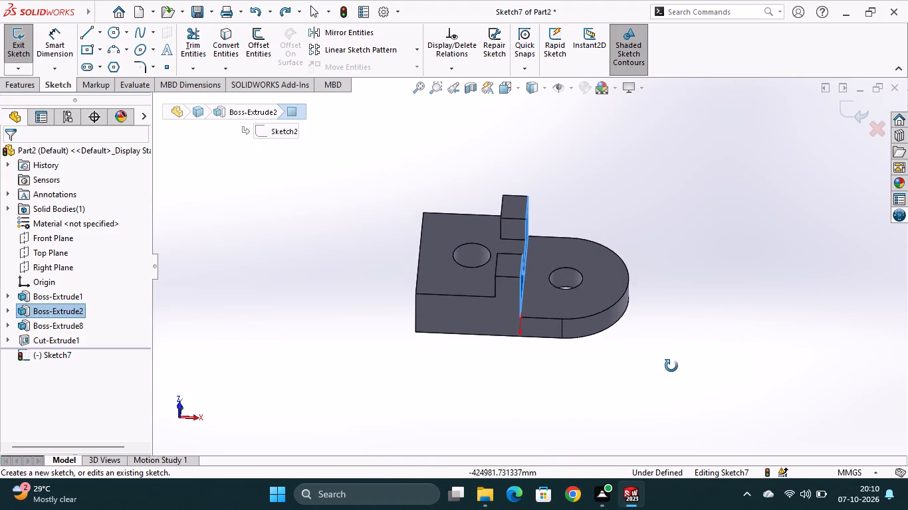
pyautogui.moveTo(671, 366); pyautogui.dragTo(610, 402, button='middle')
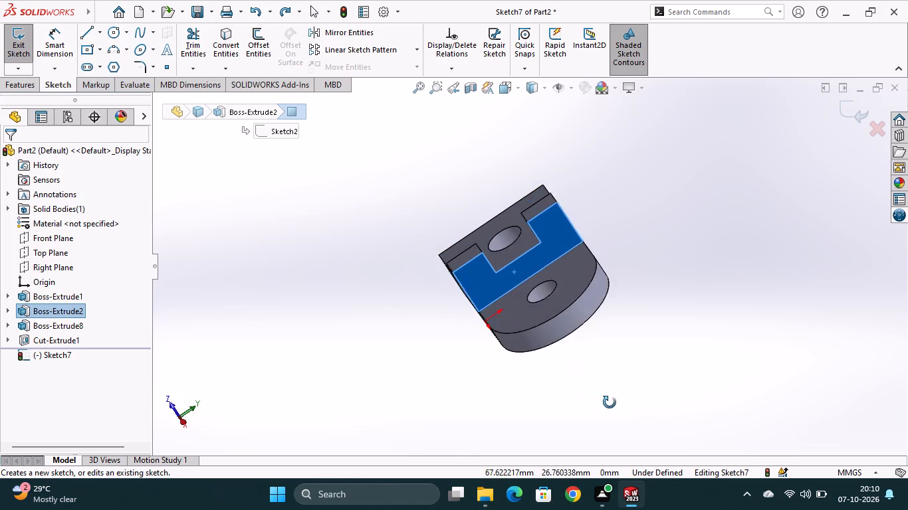
pyautogui.moveTo(610, 402); pyautogui.dragTo(566, 392, button='middle')
pyautogui.moveTo(631, 280); pyautogui.dragTo(668, 297, button='middle')
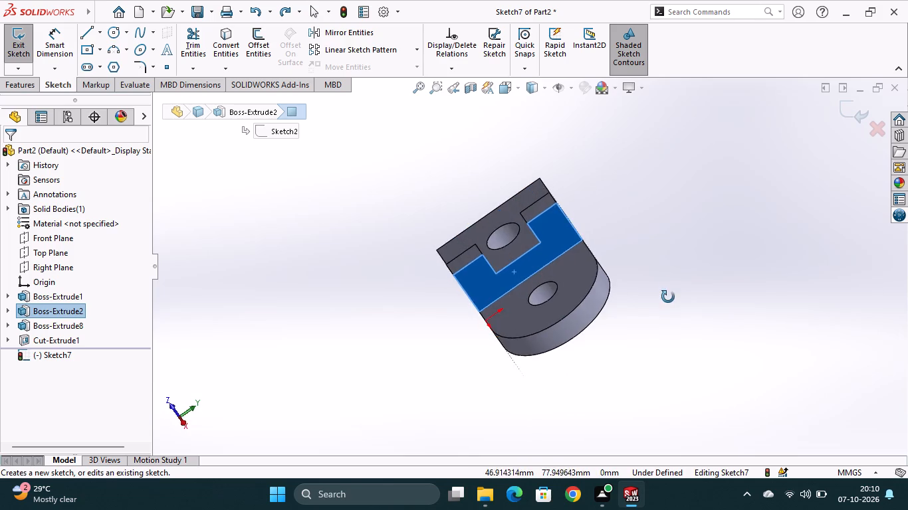
pyautogui.moveTo(668, 297); pyautogui.dragTo(673, 279, button='middle')
pyautogui.moveTo(586, 208); pyautogui.dragTo(649, 222, button='middle')
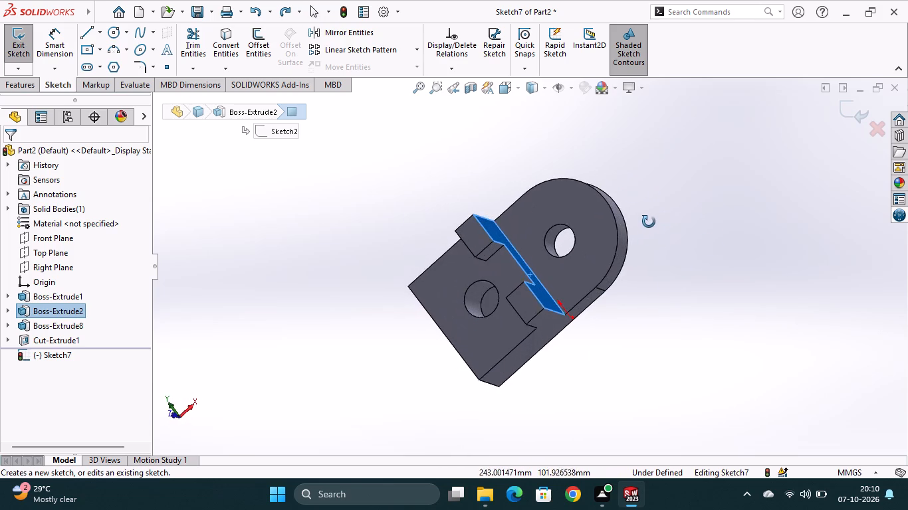
pyautogui.moveTo(649, 222); pyautogui.dragTo(403, 279, button='middle')
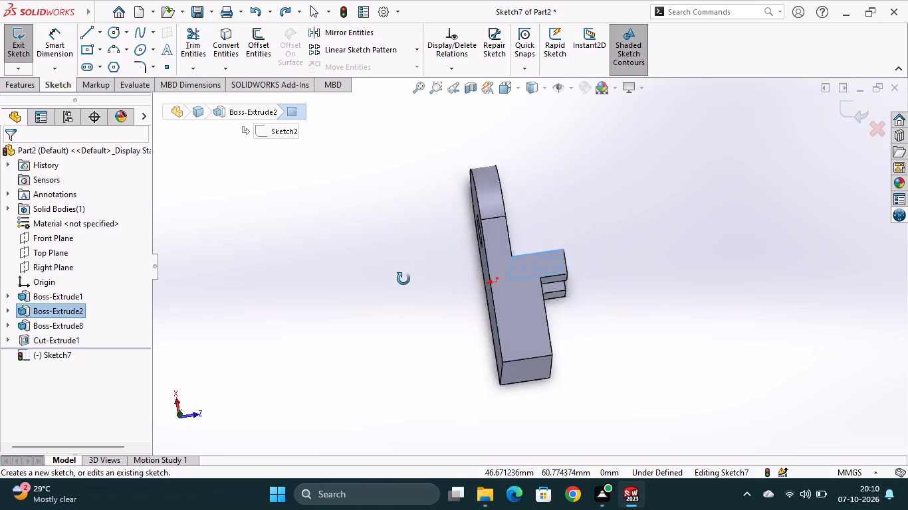
pyautogui.moveTo(403, 279); pyautogui.dragTo(411, 60, button='middle')
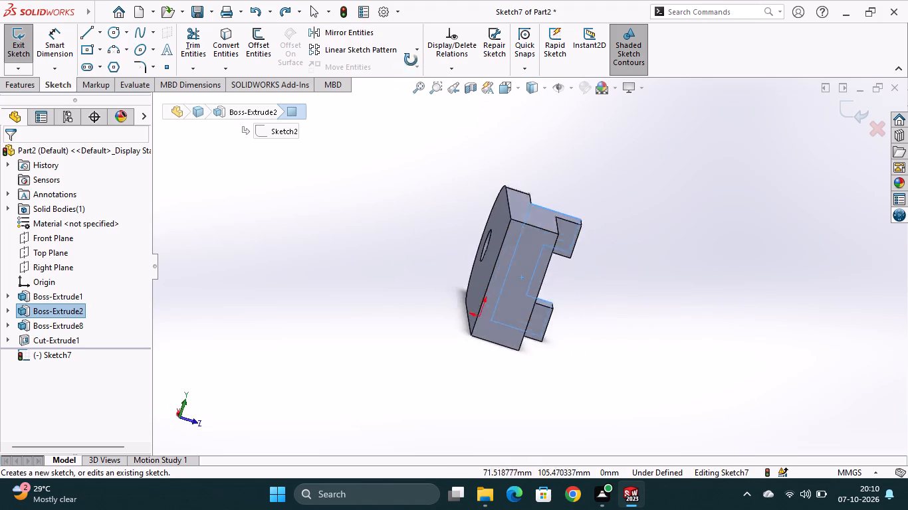
pyautogui.moveTo(411, 60); pyautogui.dragTo(382, 0, button='middle')
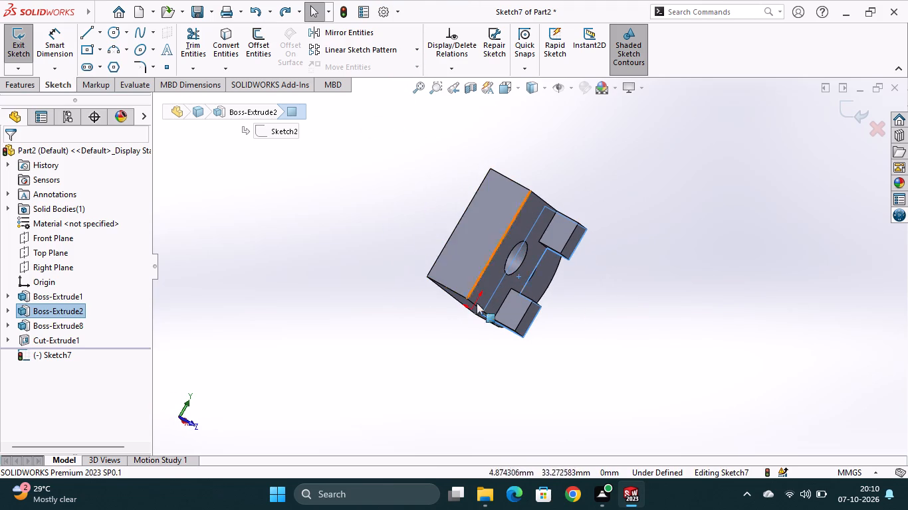
pyautogui.moveTo(506, 396); pyautogui.dragTo(409, 134, button='middle')
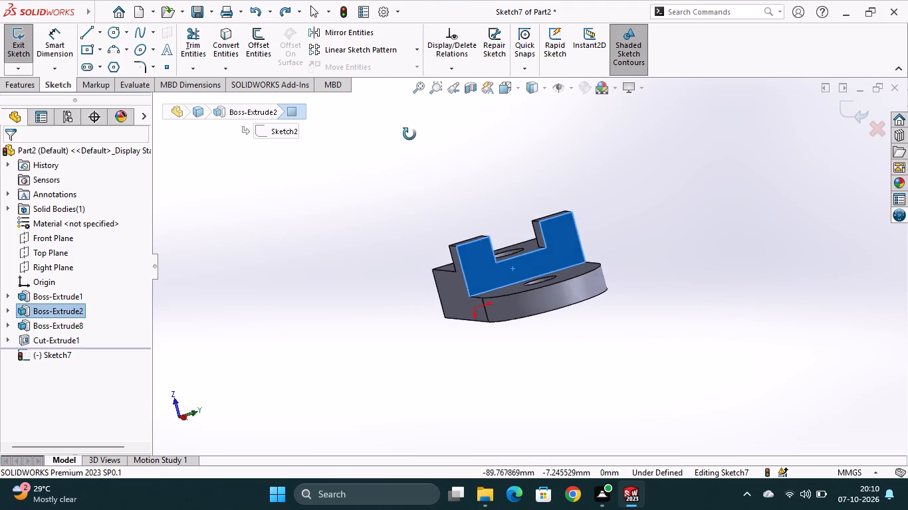
pyautogui.moveTo(409, 134); pyautogui.dragTo(404, 167, button='middle')
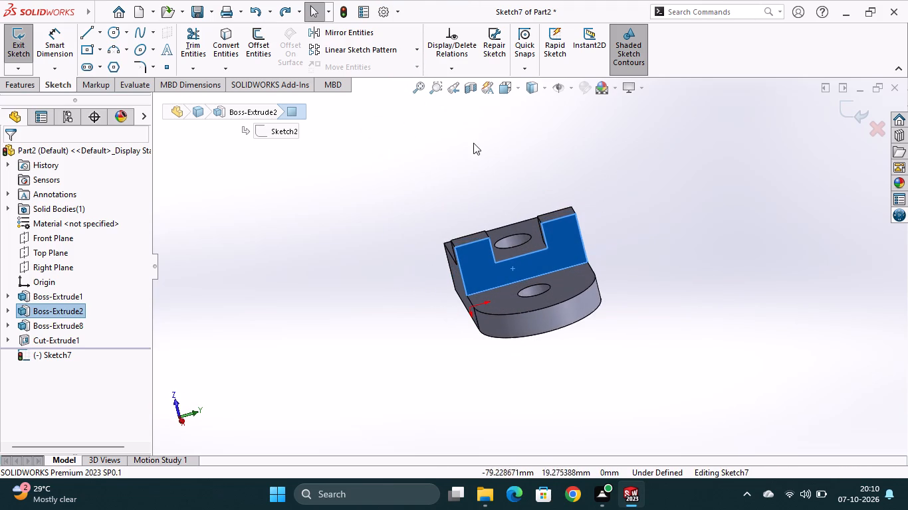
pyautogui.moveTo(585, 389); pyautogui.dragTo(569, 399, button='middle')
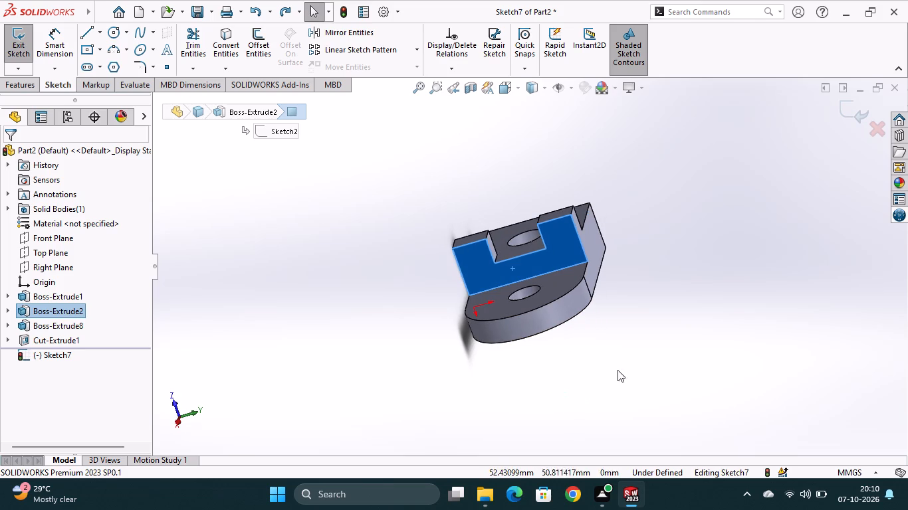
pyautogui.moveTo(640, 292); pyautogui.dragTo(663, 245, button='middle')
pyautogui.moveTo(655, 249); pyautogui.dragTo(638, 286, button='middle')
pyautogui.moveTo(663, 272); pyautogui.dragTo(641, 284, button='right')
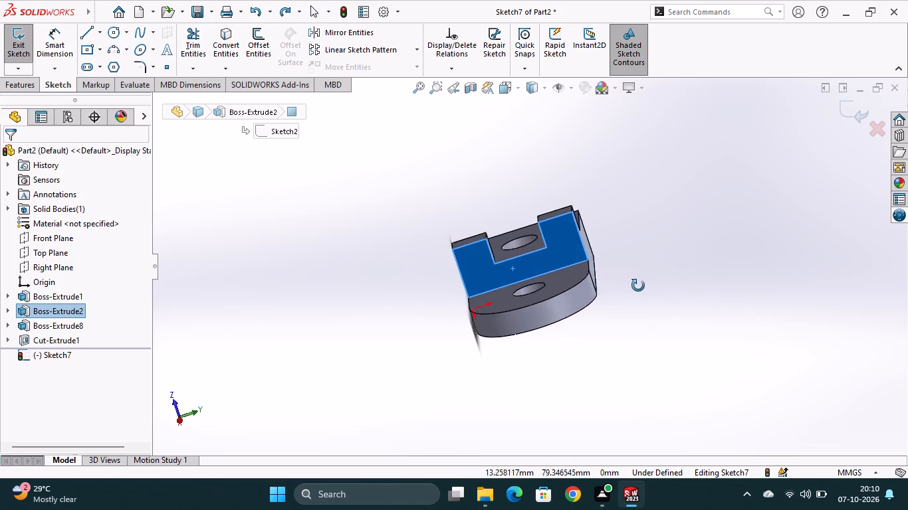
pyautogui.moveTo(638, 286); pyautogui.dragTo(635, 294, button='middle')
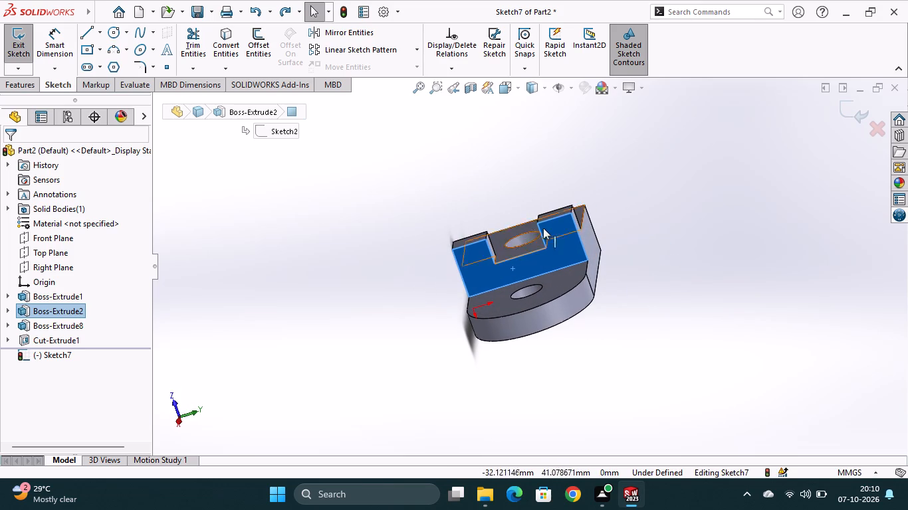
pyautogui.scroll(2, 505, 223)
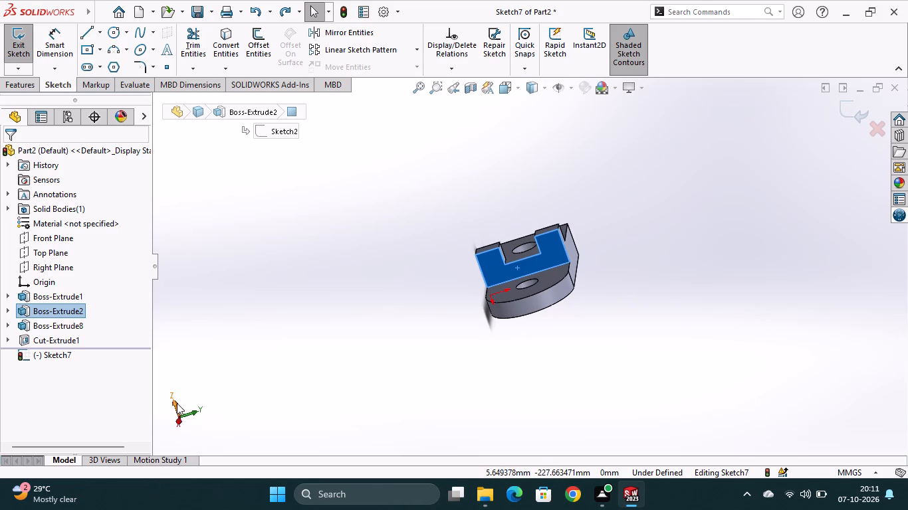
pyautogui.scroll(1, 521, 284)
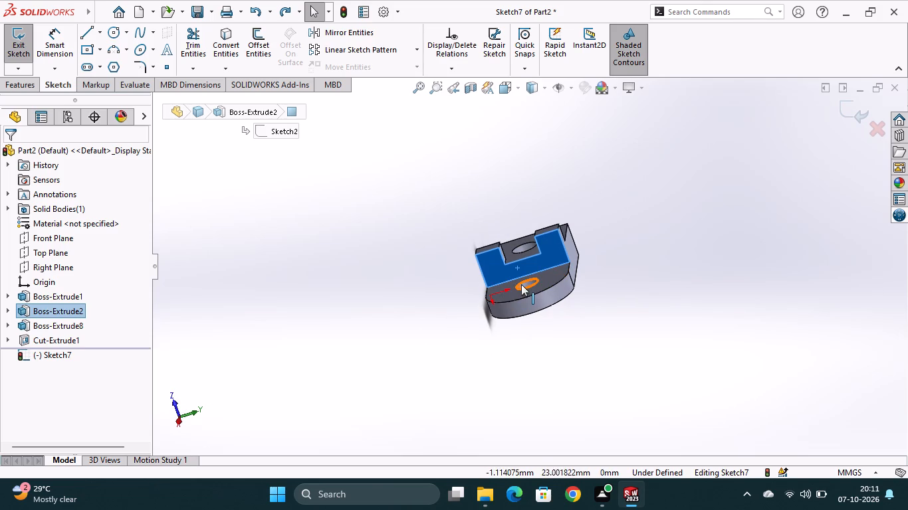
pyautogui.scroll(-8, 522, 282)
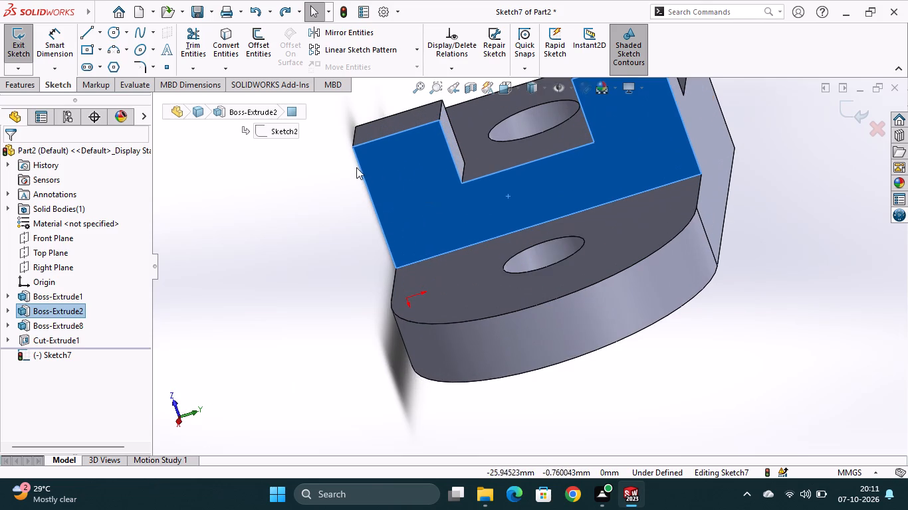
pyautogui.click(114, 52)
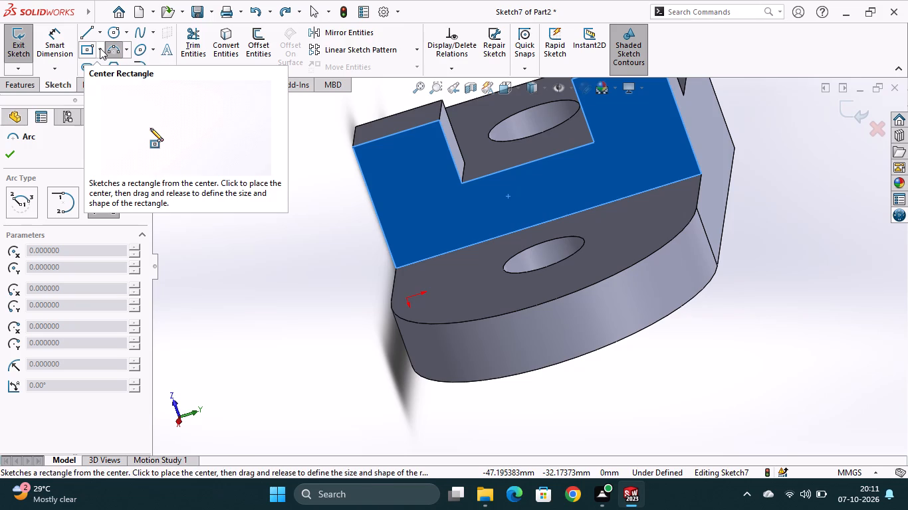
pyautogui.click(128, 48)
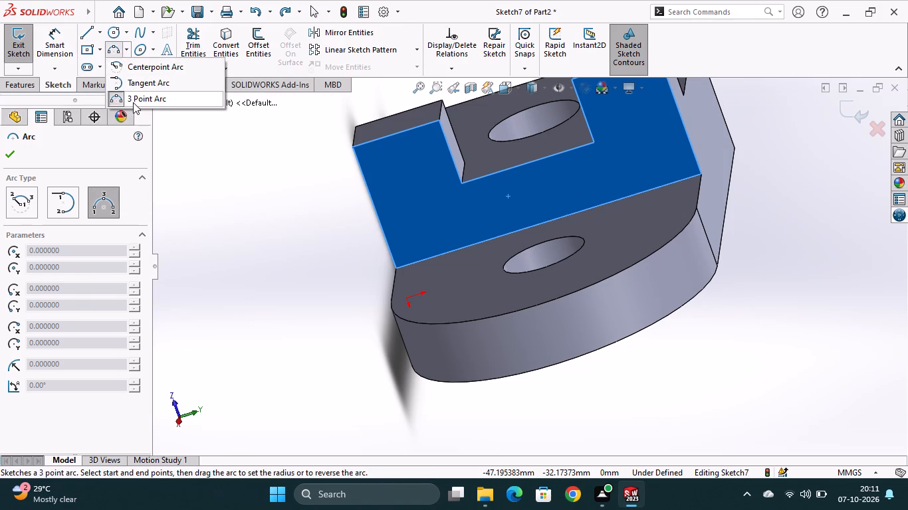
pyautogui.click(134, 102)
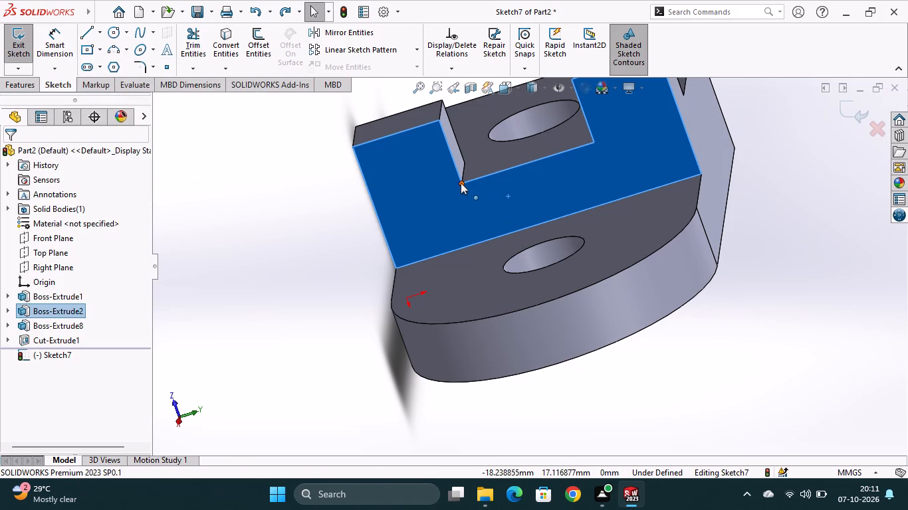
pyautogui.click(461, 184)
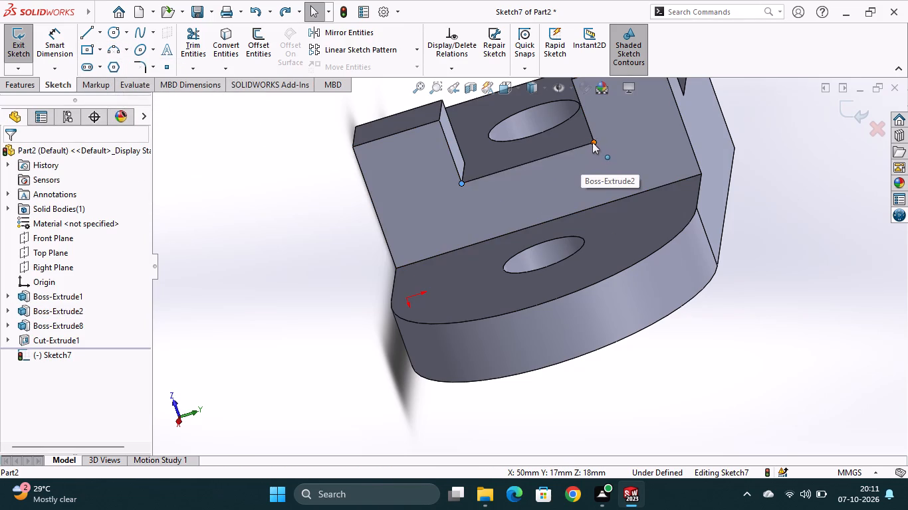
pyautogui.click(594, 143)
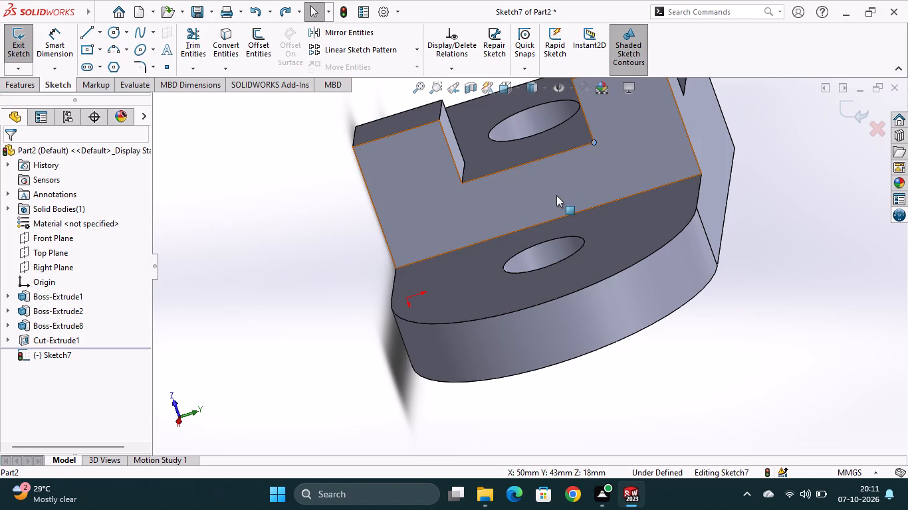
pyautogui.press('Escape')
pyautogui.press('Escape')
# Sketch a three-point arc of about 13.03 mm radius between the notch's two bottom corners, bulging toward the rounded base.
pyautogui.click(125, 47)
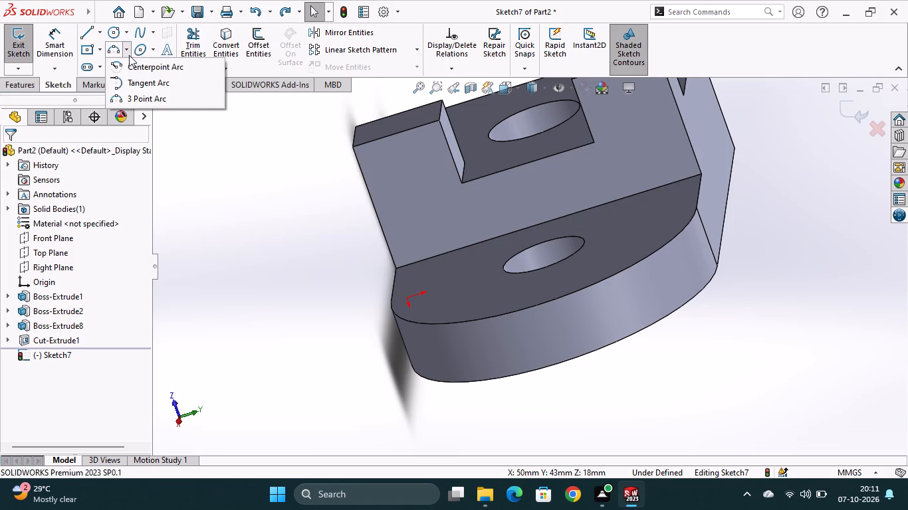
pyautogui.click(133, 96)
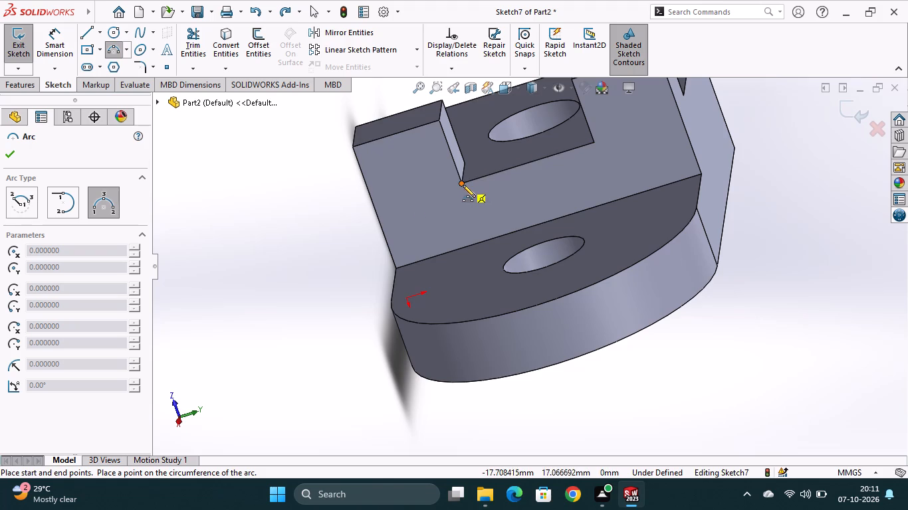
pyautogui.click(462, 185)
pyautogui.click(594, 143)
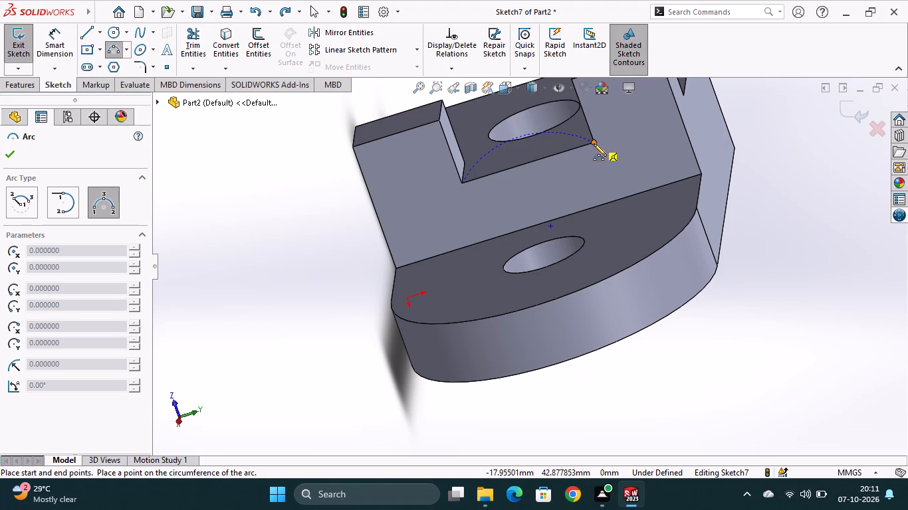
pyautogui.click(563, 216)
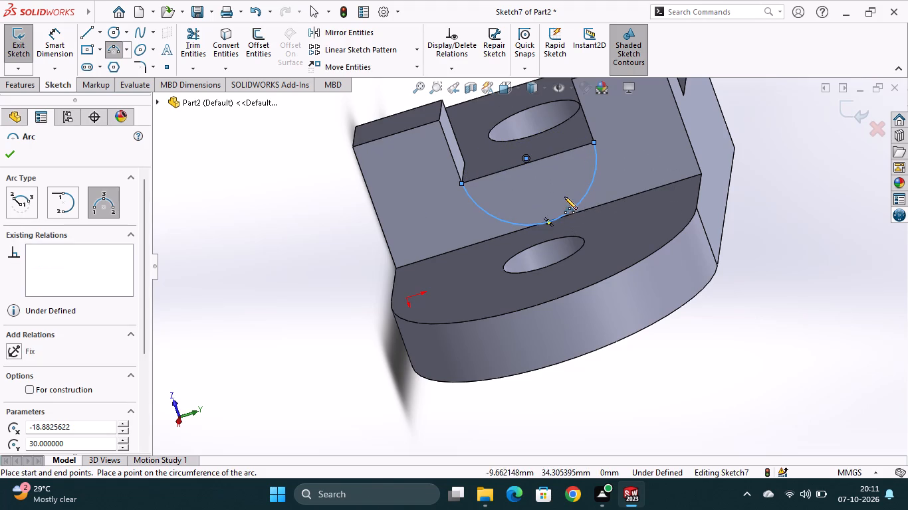
# Dimension the arc's radius and set it to 13 mm.
pyautogui.click(61, 37)
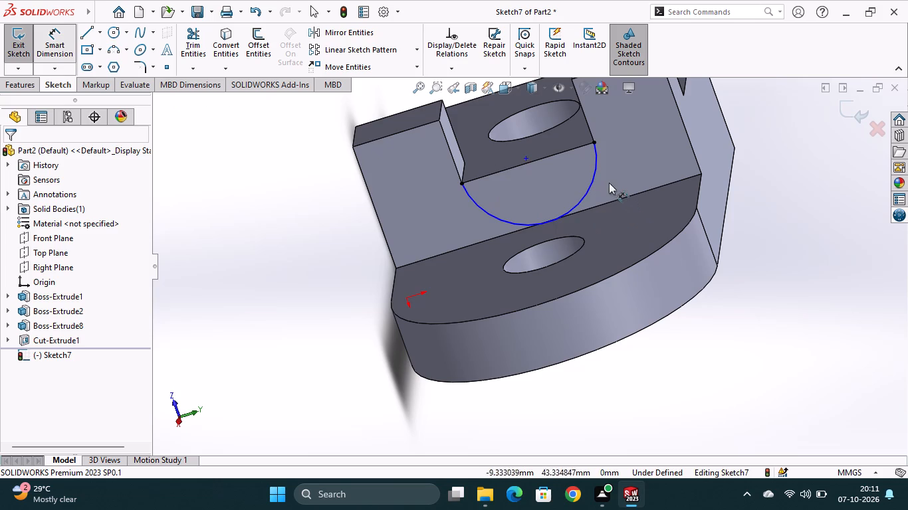
pyautogui.click(594, 175)
pyautogui.click(633, 175)
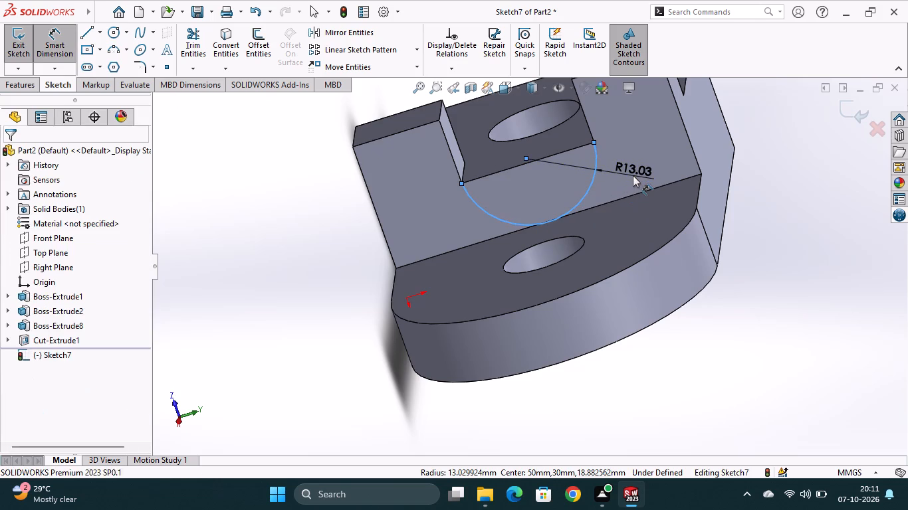
pyautogui.press('1')
pyautogui.press('3')
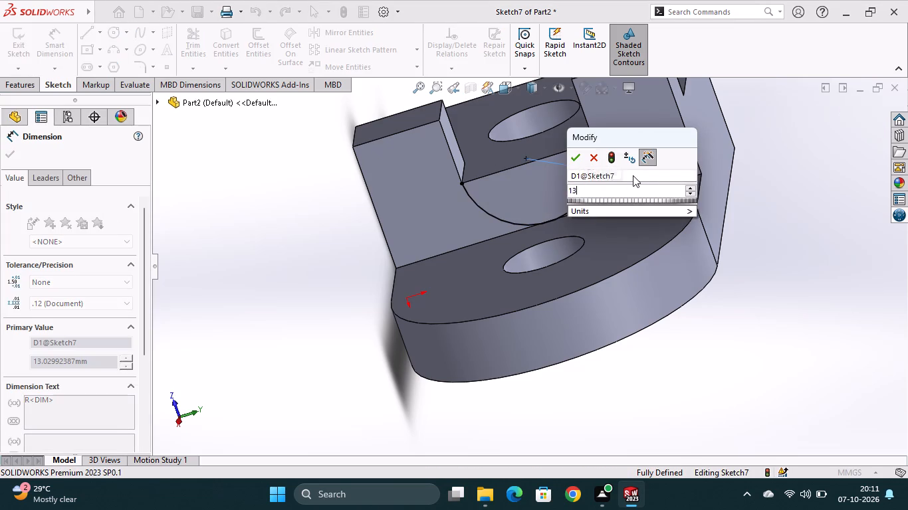
pyautogui.press('Return')
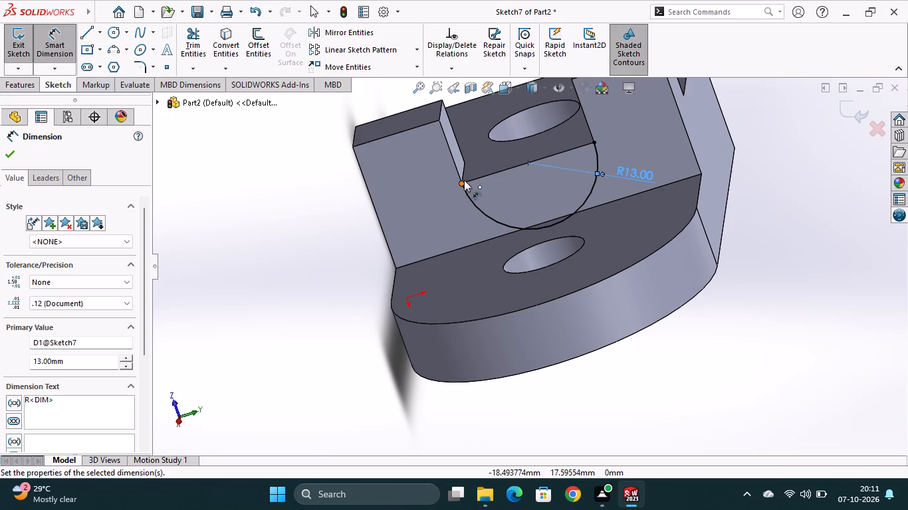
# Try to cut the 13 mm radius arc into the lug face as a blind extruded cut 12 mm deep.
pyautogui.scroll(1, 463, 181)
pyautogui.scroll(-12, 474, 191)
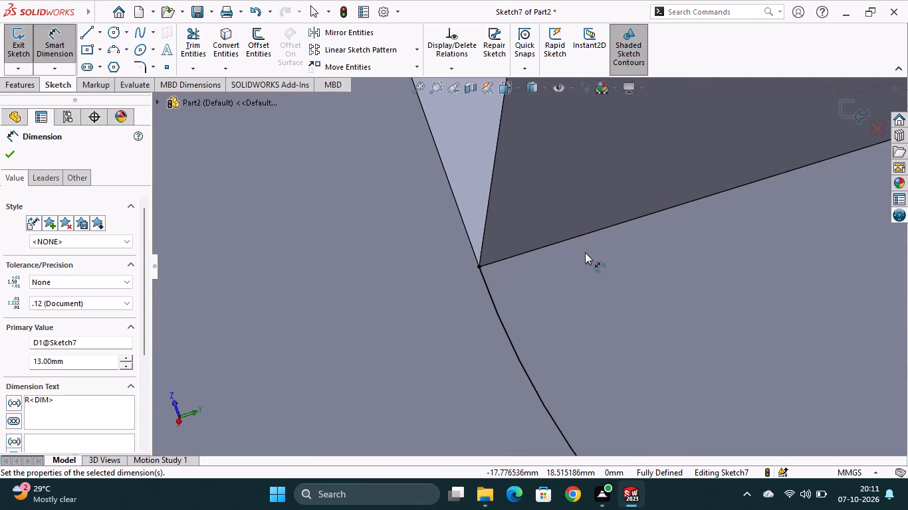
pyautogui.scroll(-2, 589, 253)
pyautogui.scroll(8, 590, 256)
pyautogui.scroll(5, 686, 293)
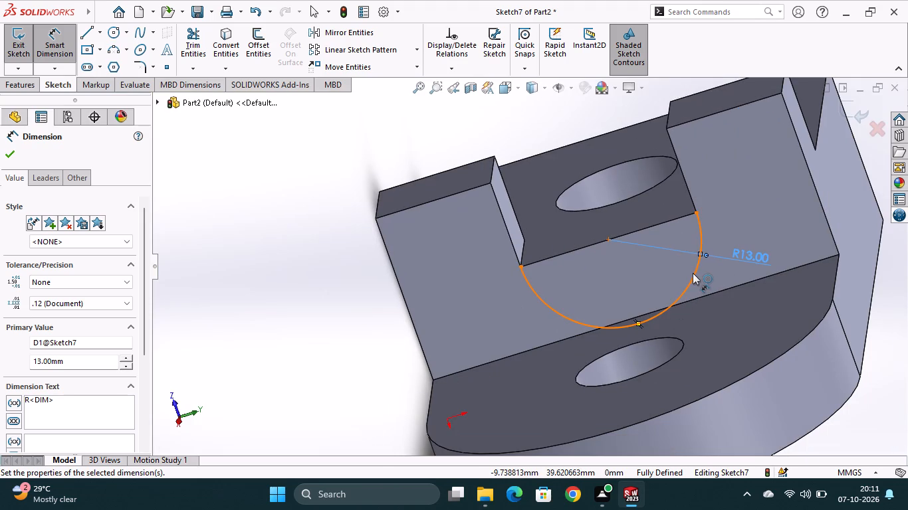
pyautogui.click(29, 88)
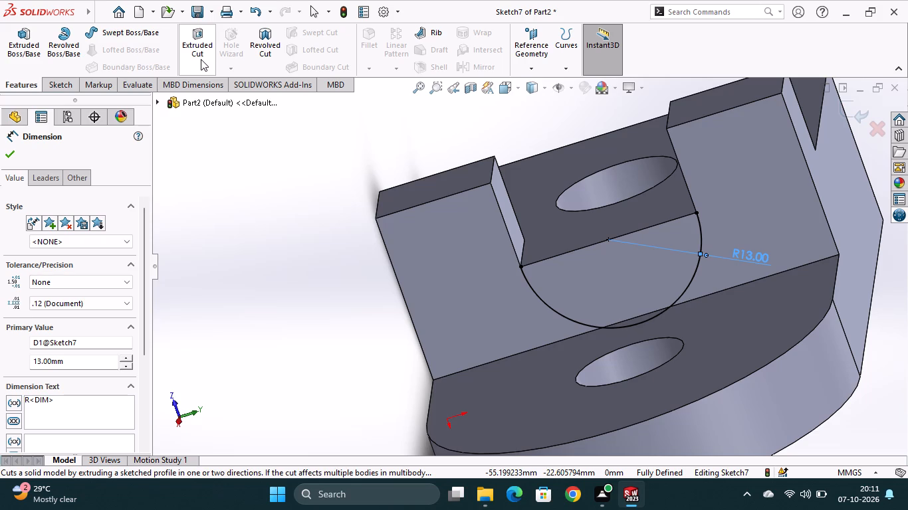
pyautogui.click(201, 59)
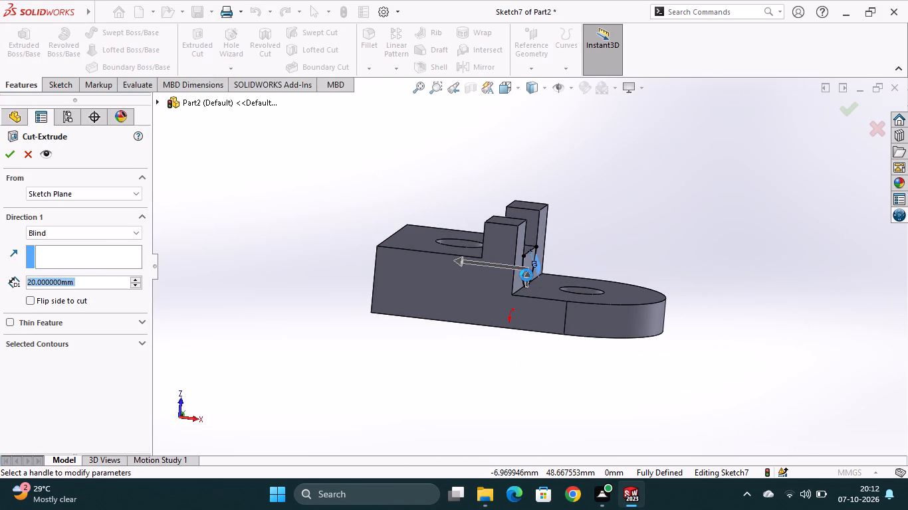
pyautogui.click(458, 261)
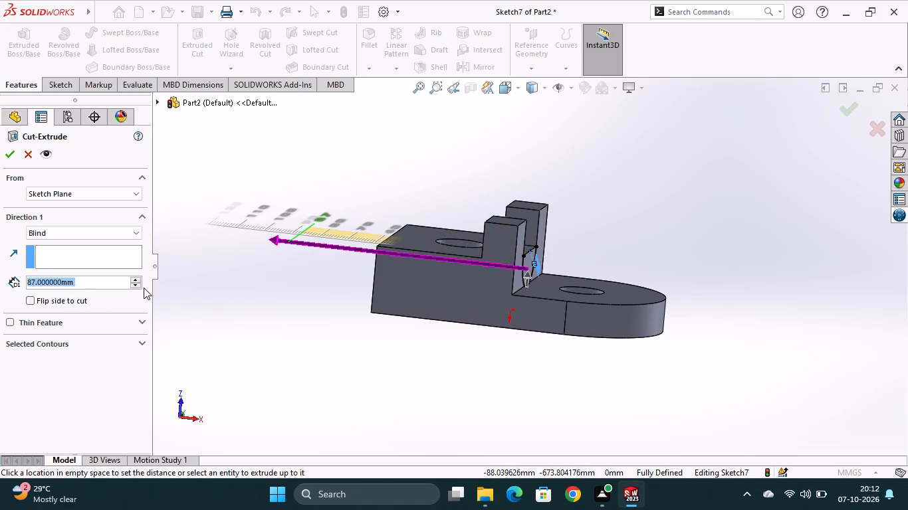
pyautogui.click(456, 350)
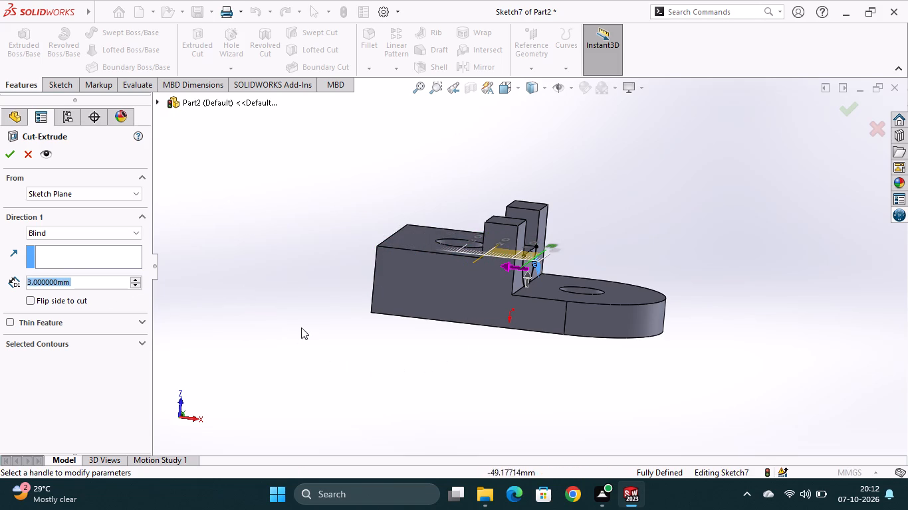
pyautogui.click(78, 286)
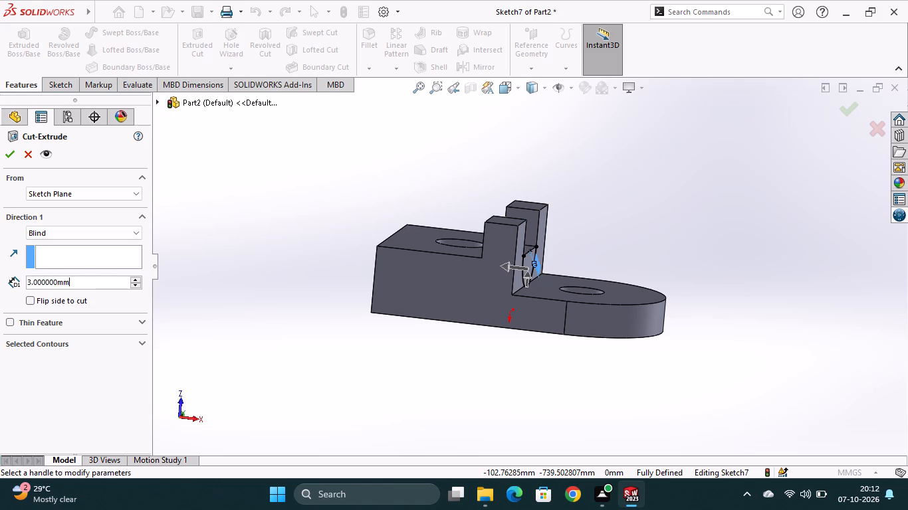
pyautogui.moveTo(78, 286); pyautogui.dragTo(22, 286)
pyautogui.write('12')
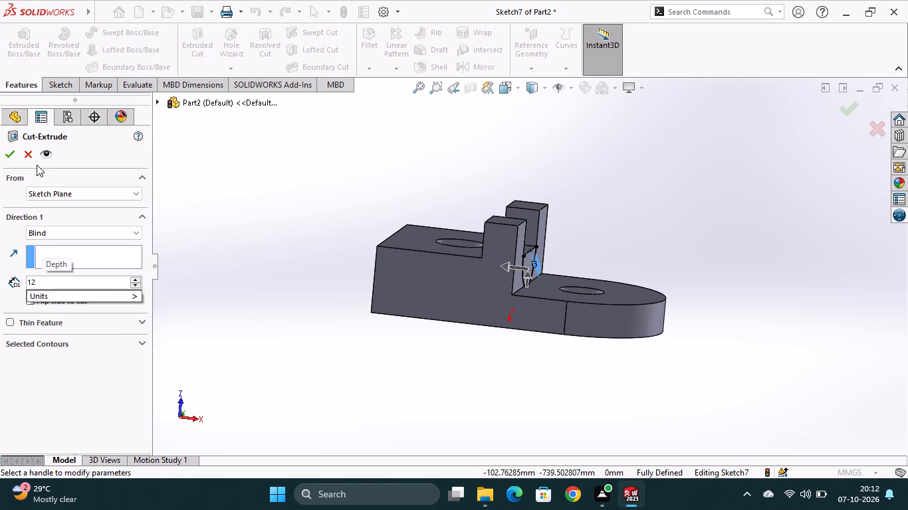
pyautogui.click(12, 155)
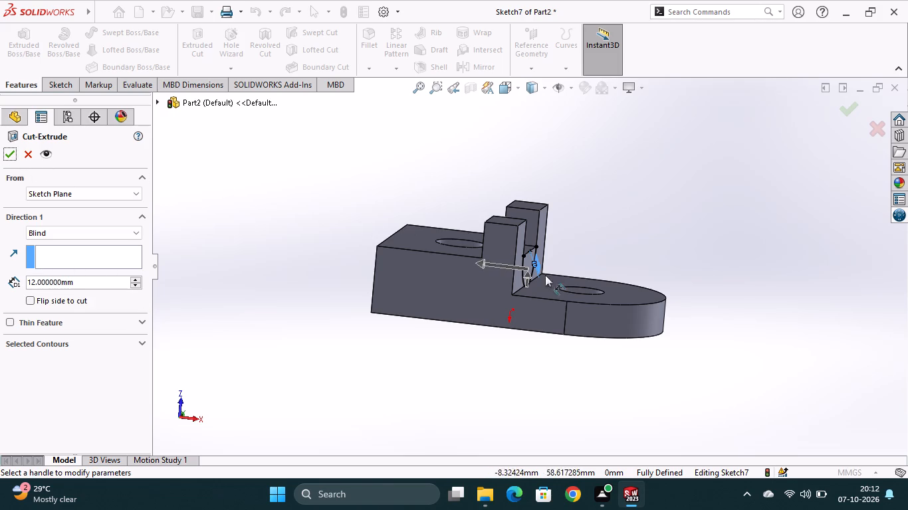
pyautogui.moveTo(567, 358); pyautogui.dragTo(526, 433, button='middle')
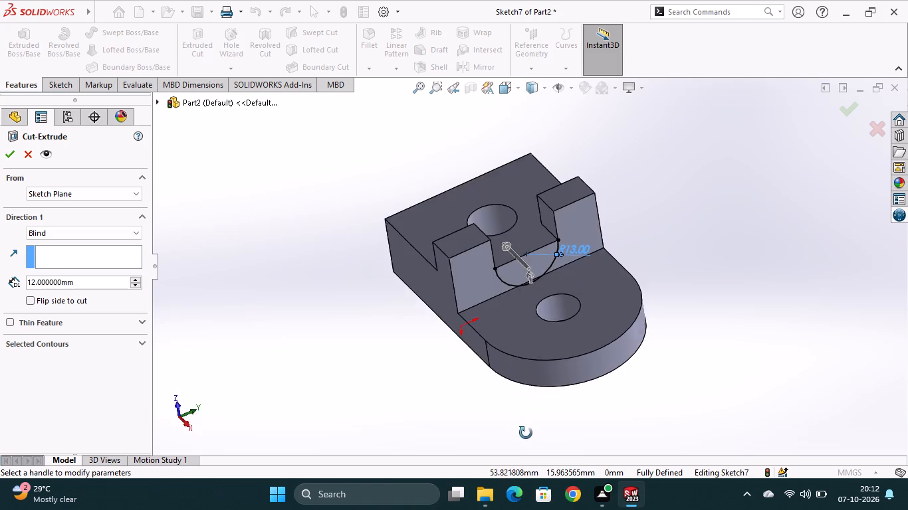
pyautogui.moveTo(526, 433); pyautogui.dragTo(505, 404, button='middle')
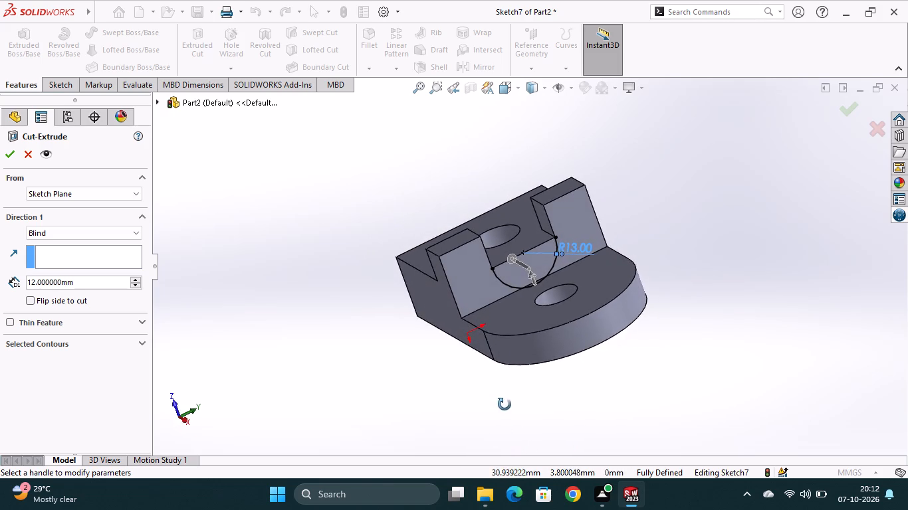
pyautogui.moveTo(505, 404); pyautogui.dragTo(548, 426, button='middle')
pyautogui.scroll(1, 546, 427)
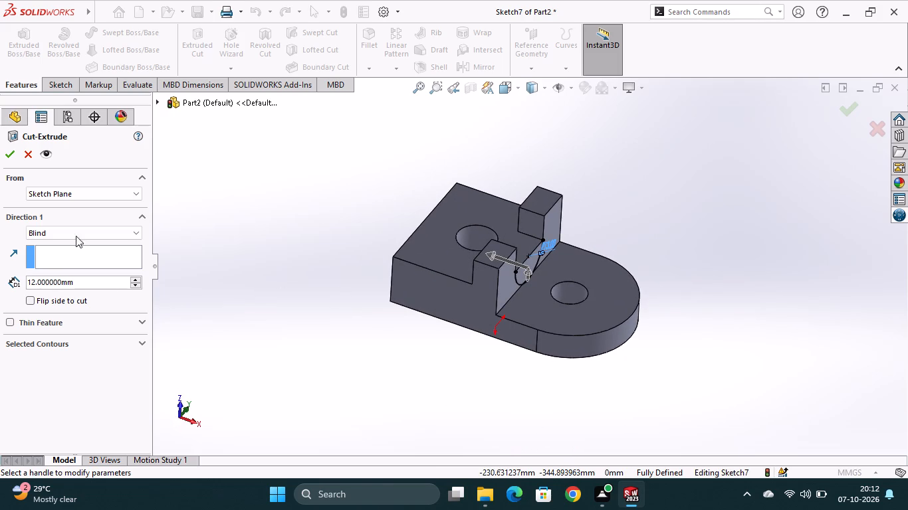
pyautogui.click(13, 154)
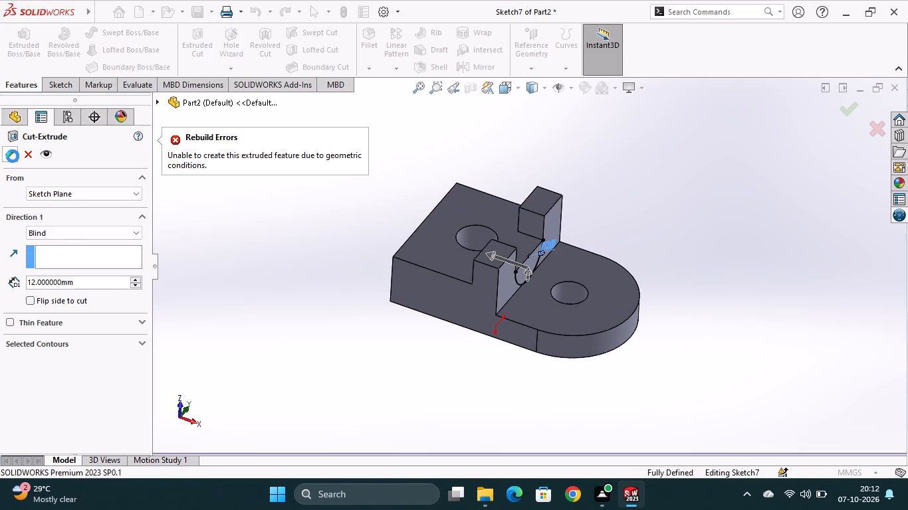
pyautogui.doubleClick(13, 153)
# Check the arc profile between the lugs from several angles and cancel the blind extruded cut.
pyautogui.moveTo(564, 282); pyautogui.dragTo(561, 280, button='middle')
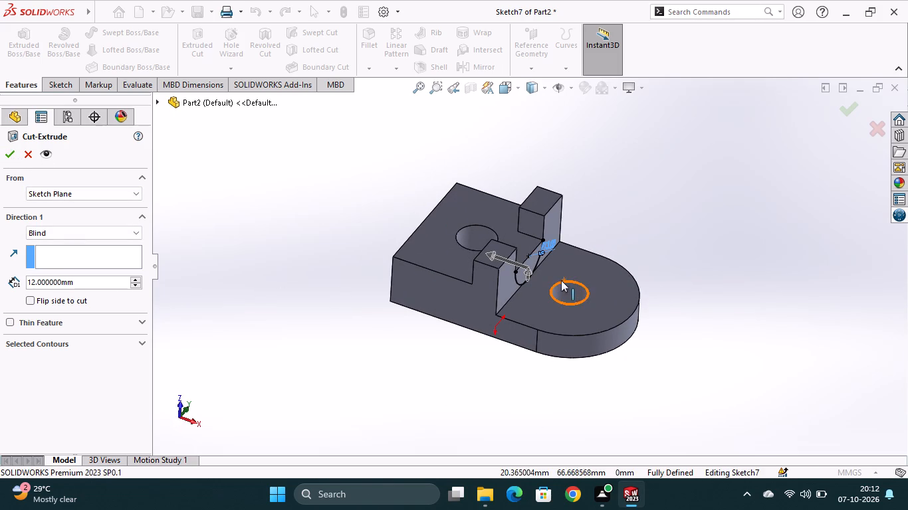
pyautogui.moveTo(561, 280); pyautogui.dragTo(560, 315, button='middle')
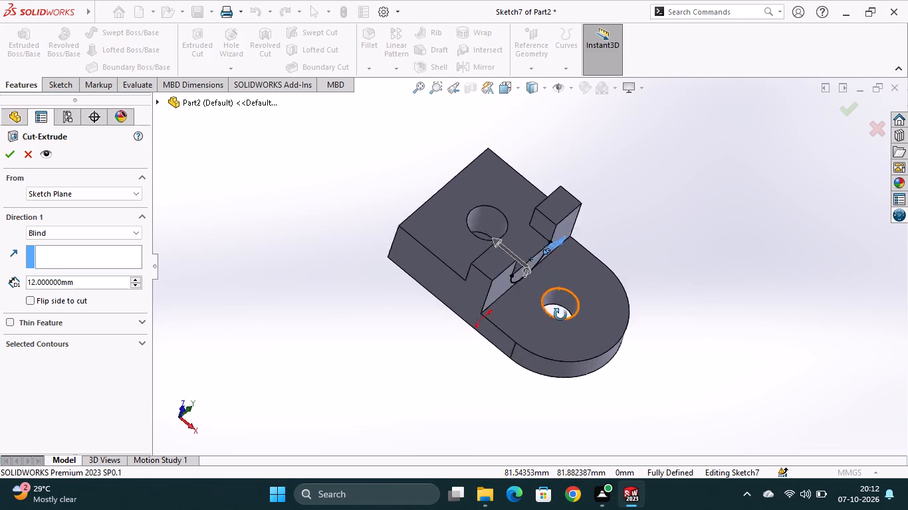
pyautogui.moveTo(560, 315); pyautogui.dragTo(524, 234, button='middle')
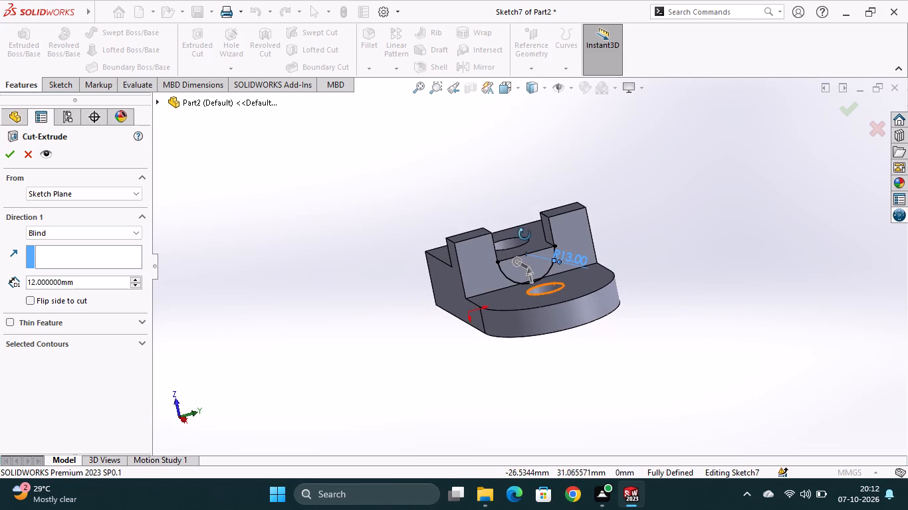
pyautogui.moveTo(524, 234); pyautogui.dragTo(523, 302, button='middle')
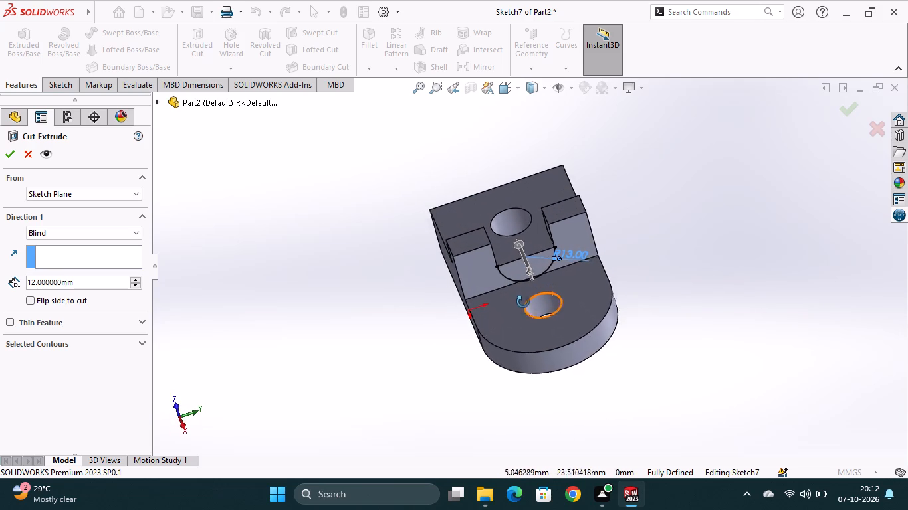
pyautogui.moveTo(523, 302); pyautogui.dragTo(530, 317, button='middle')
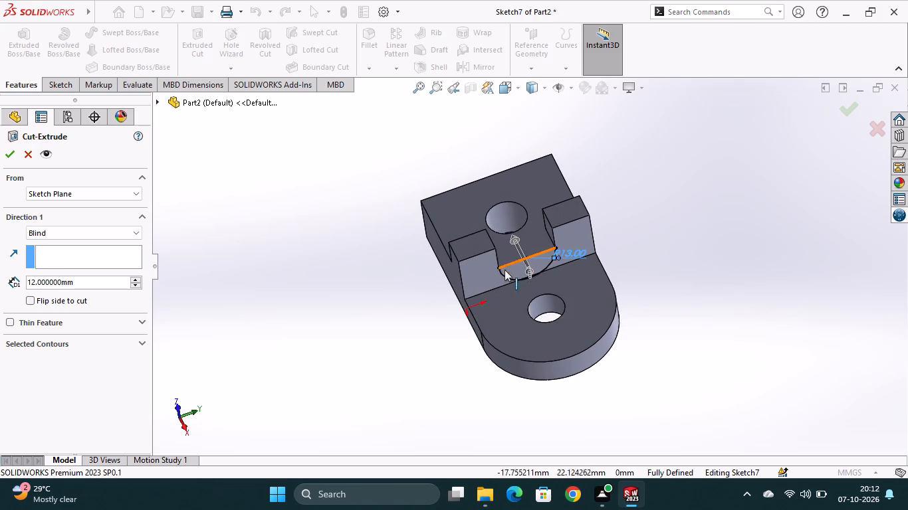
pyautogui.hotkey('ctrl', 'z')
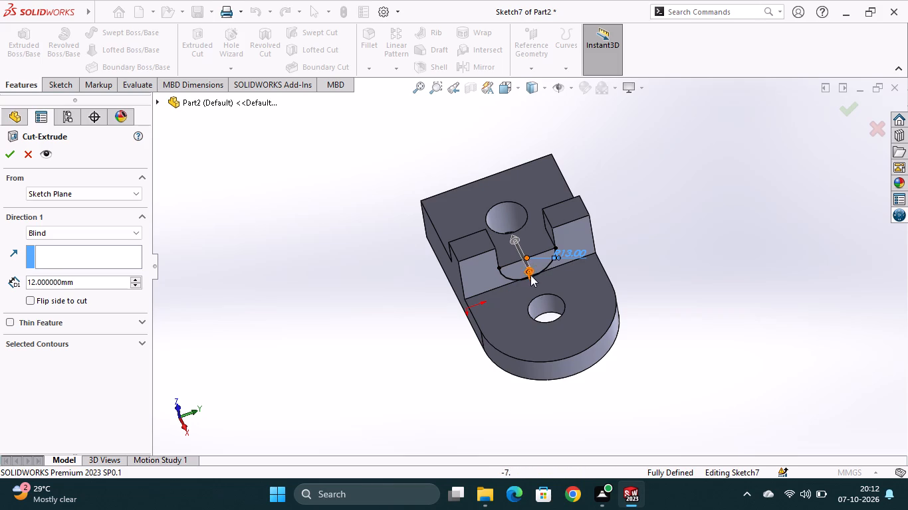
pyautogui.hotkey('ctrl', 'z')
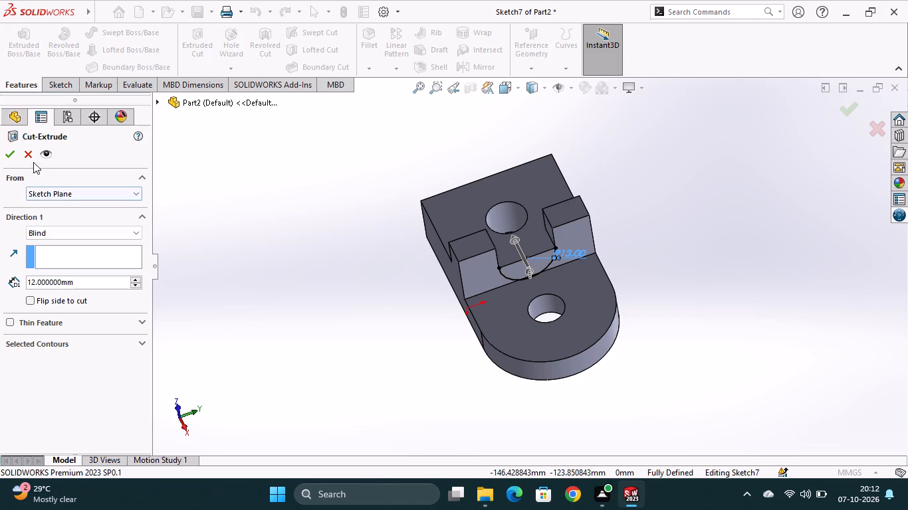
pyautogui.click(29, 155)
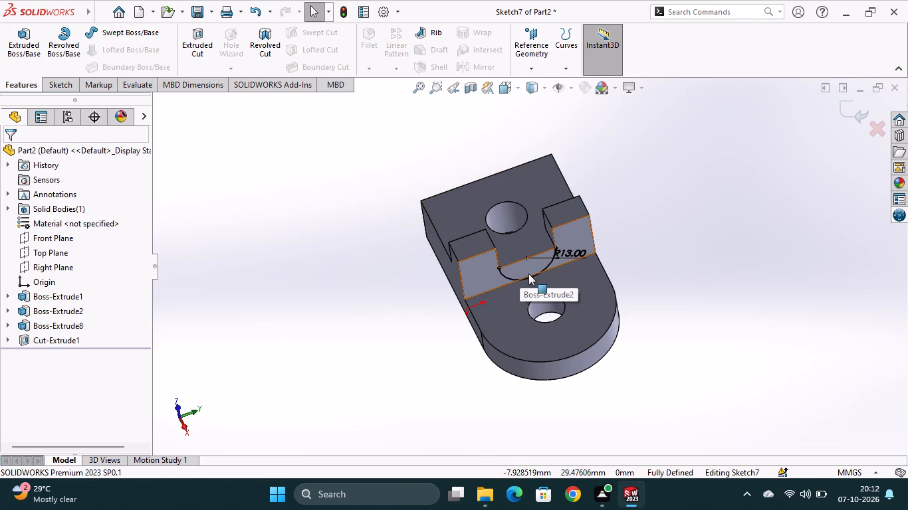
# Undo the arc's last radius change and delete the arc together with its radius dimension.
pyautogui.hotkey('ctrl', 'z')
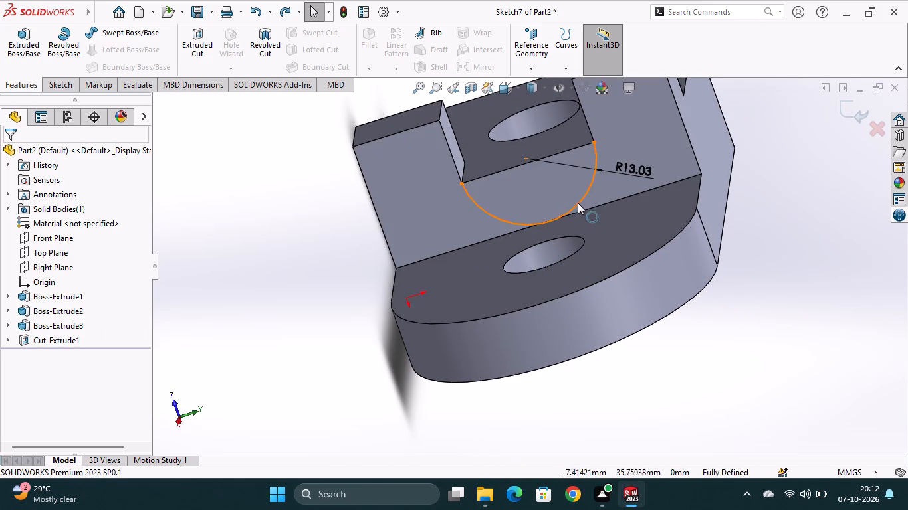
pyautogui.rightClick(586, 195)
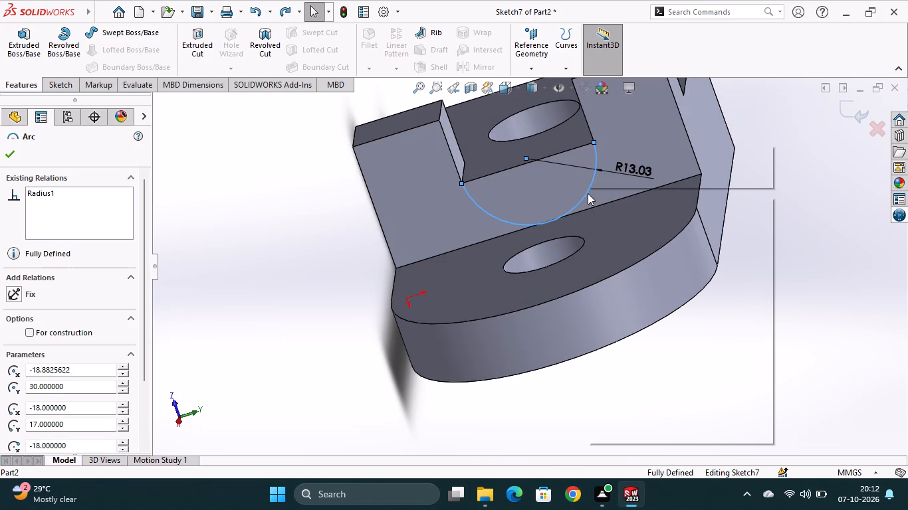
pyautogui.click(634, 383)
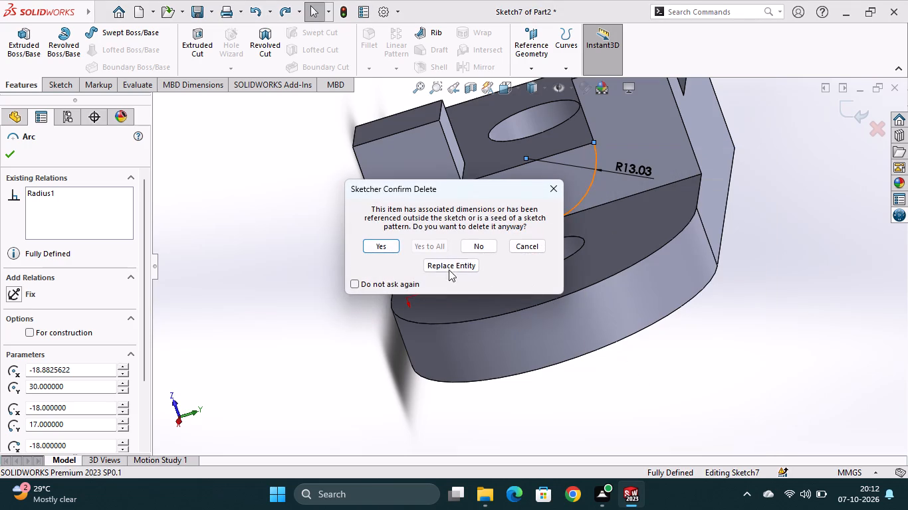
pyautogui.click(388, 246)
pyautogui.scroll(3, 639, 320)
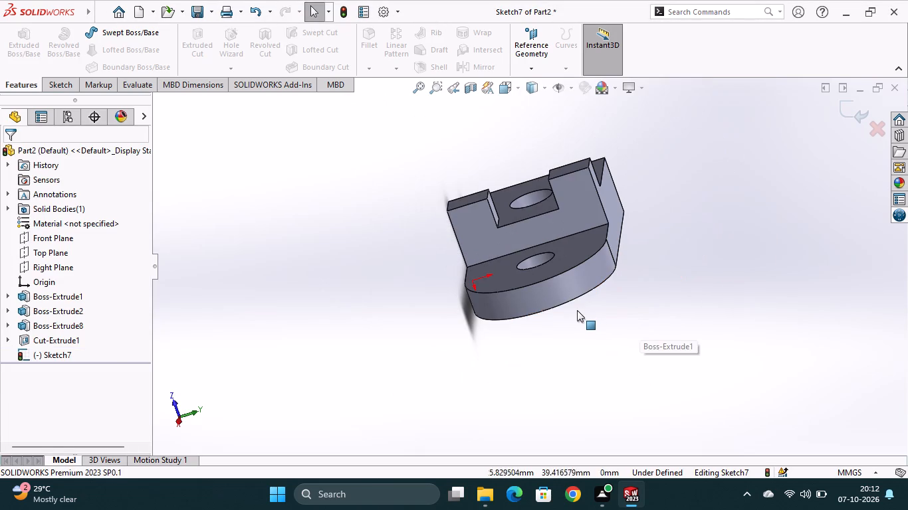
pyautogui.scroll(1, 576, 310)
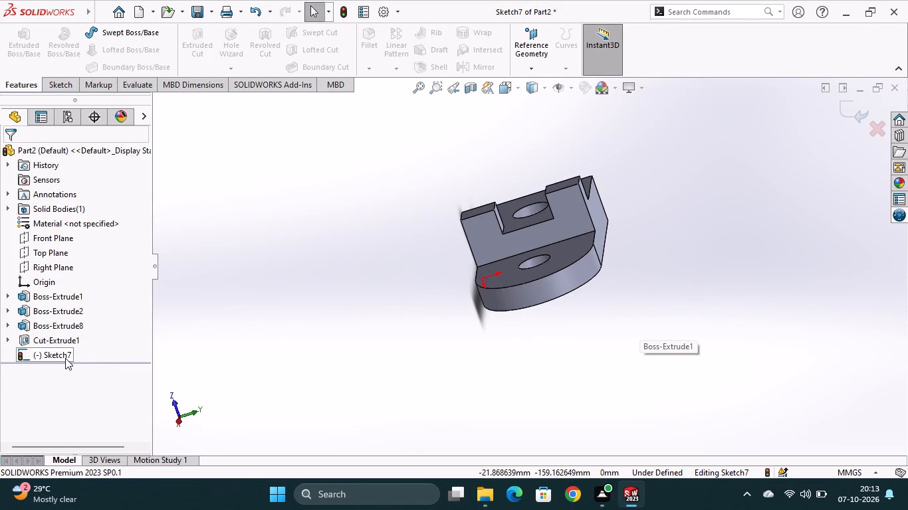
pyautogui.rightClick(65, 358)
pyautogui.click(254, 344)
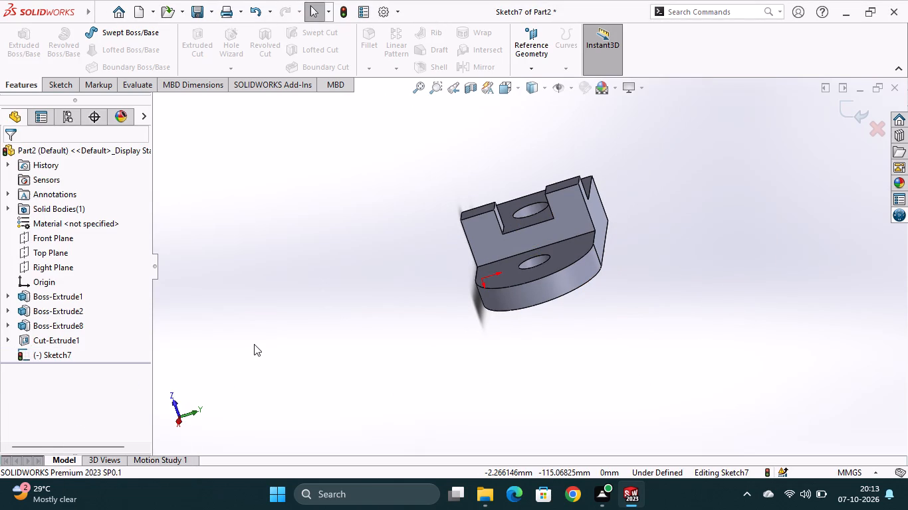
# Undo the arc's deletion, and keep undoing through its radius dimension to the drawing of the arc itself.
pyautogui.hotkey('ctrl', 'z')
pyautogui.hotkey('ctrl', 'z')
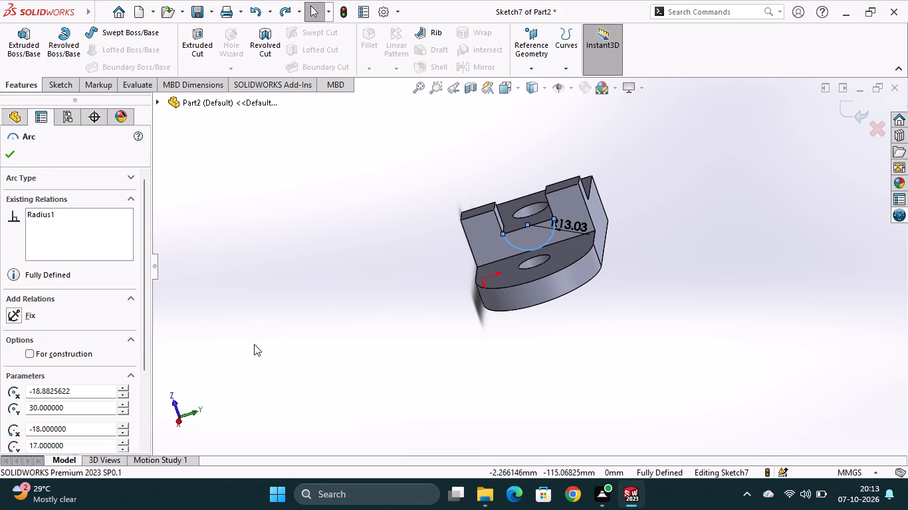
pyautogui.hotkey('ctrl', 'z')
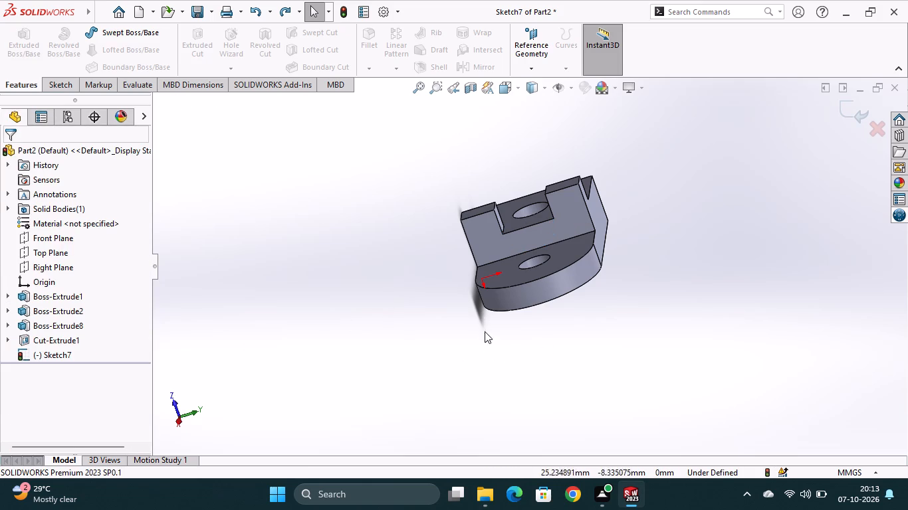
# Examine the notched lug face from several angles and find the extruded feature it belongs to.
pyautogui.moveTo(544, 335); pyautogui.dragTo(602, 315, button='middle')
pyautogui.scroll(-1, 635, 357)
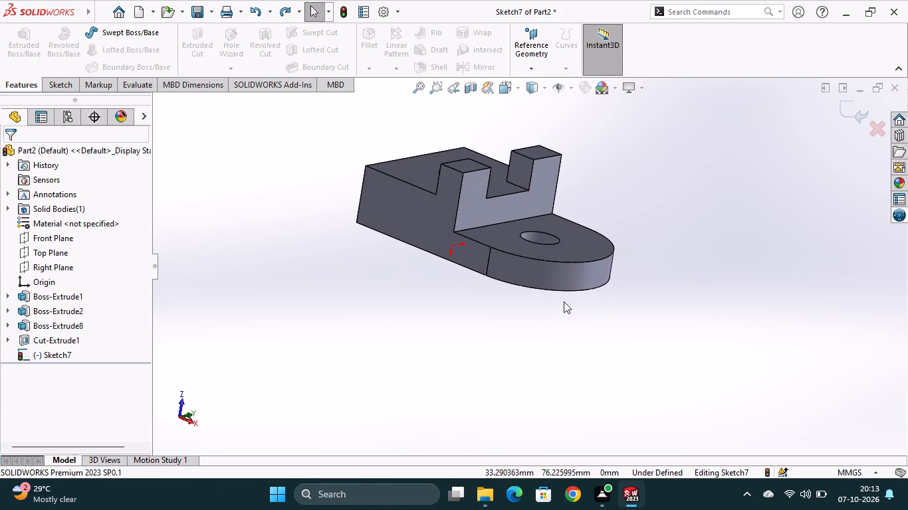
pyautogui.moveTo(560, 303); pyautogui.dragTo(520, 296, button='middle')
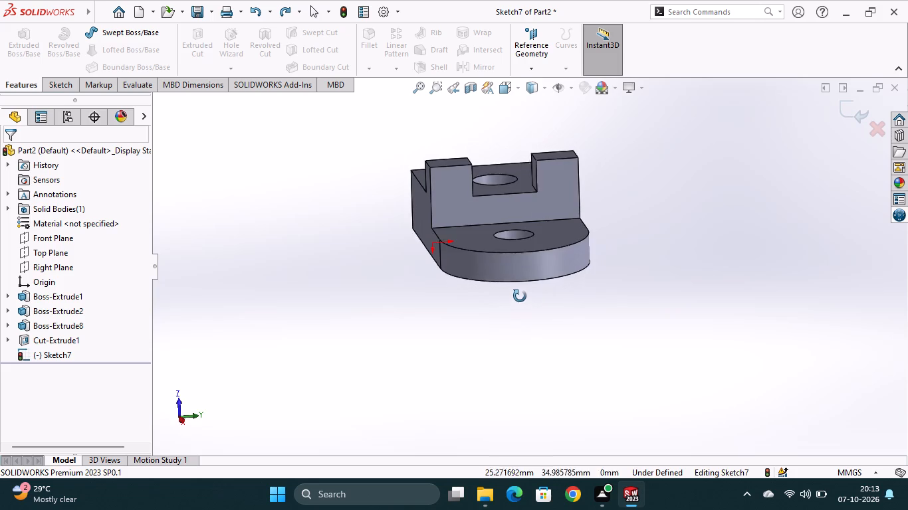
pyautogui.moveTo(520, 296); pyautogui.dragTo(515, 343, button='middle')
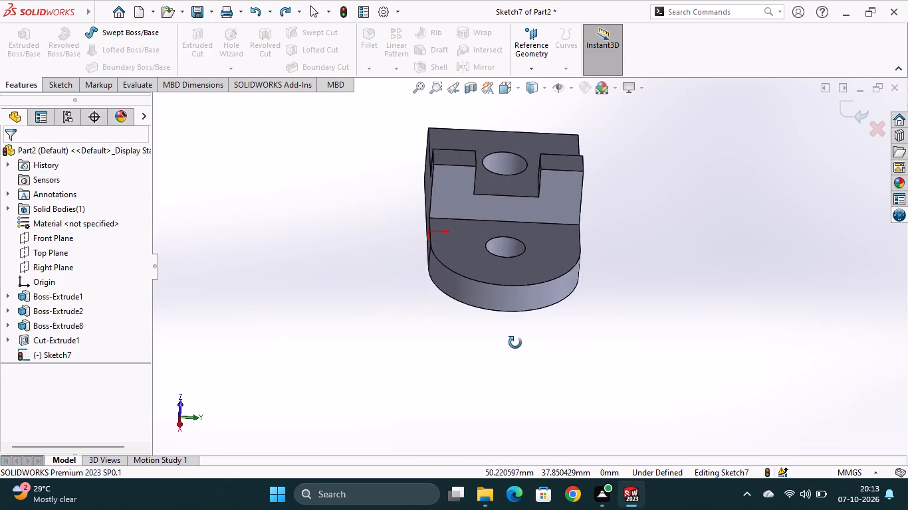
pyautogui.moveTo(515, 343); pyautogui.dragTo(505, 311, button='middle')
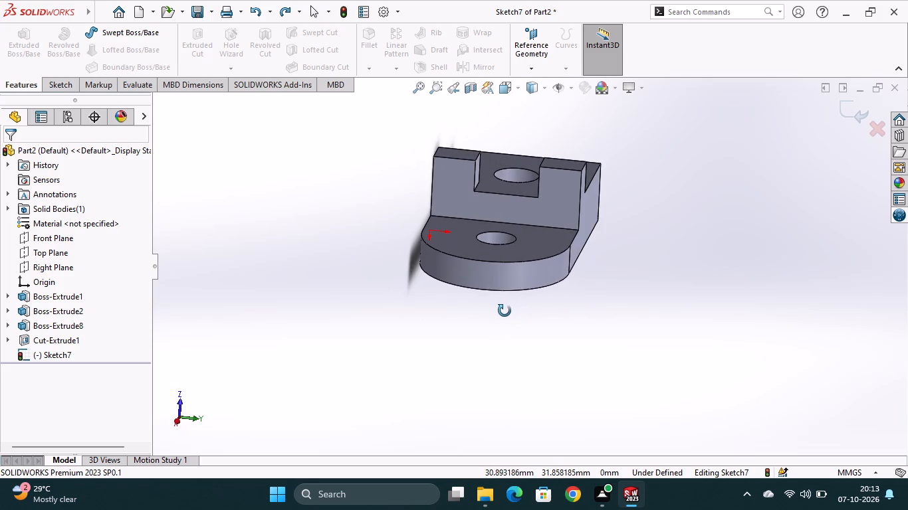
pyautogui.moveTo(505, 311); pyautogui.dragTo(505, 311, button='middle')
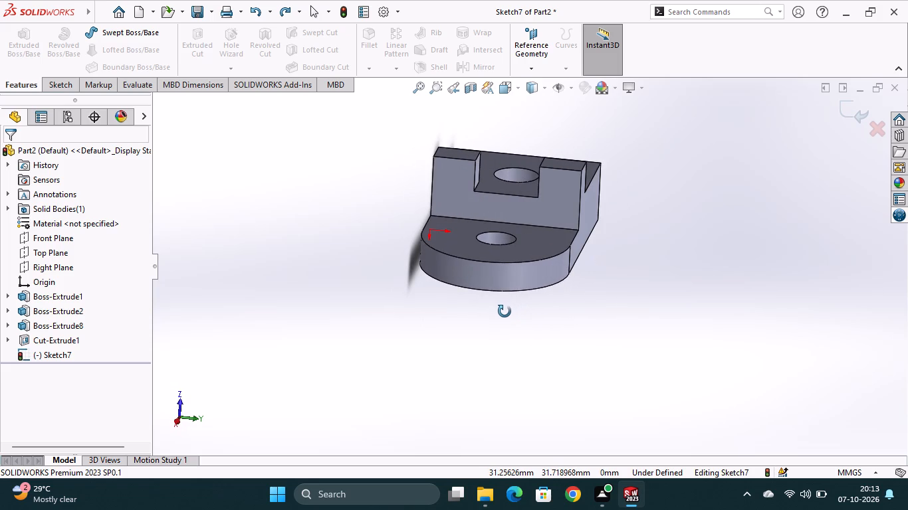
pyautogui.moveTo(505, 311); pyautogui.dragTo(499, 320, button='middle')
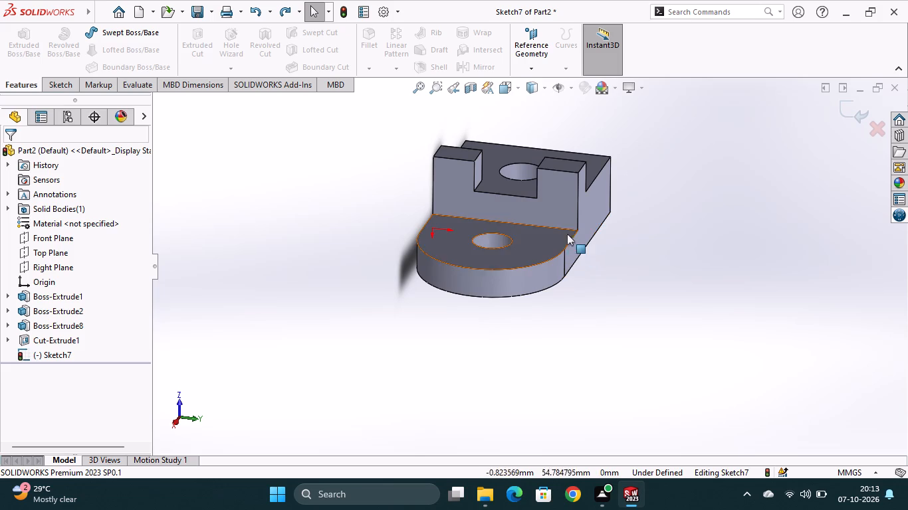
pyautogui.click(558, 198)
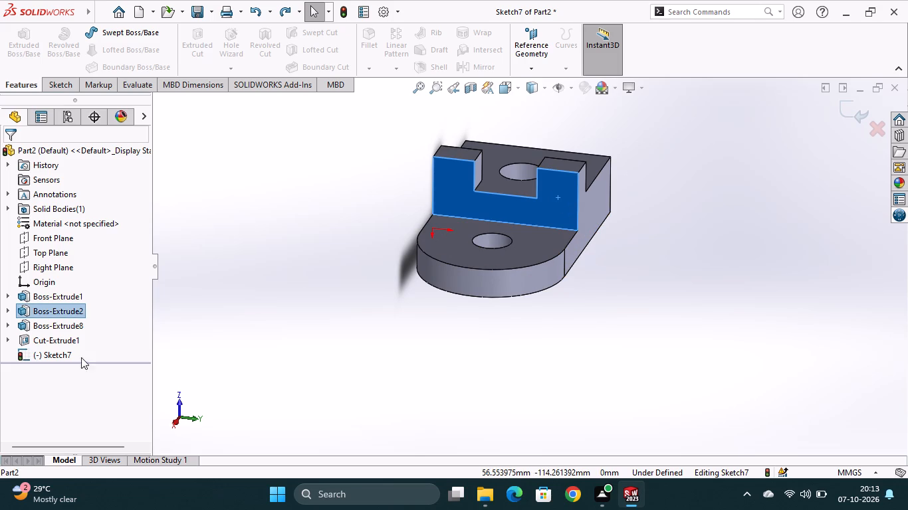
pyautogui.rightClick(72, 310)
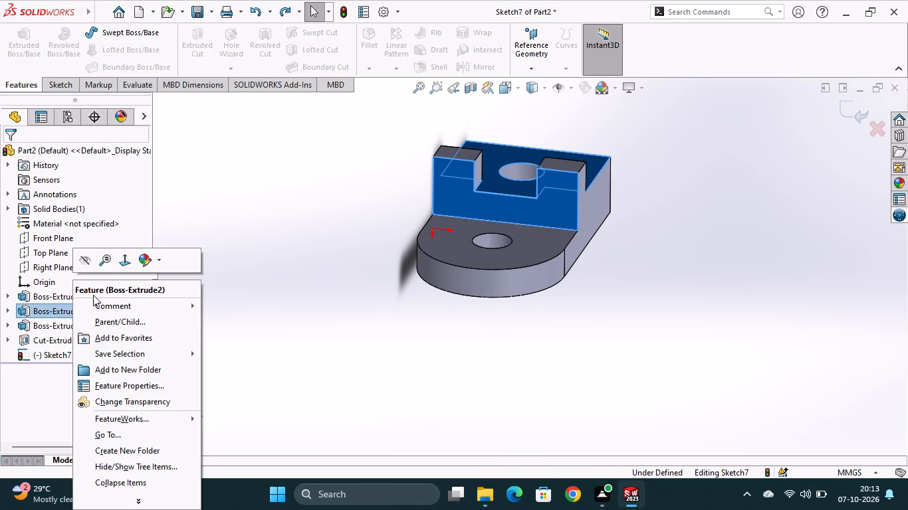
pyautogui.click(44, 313)
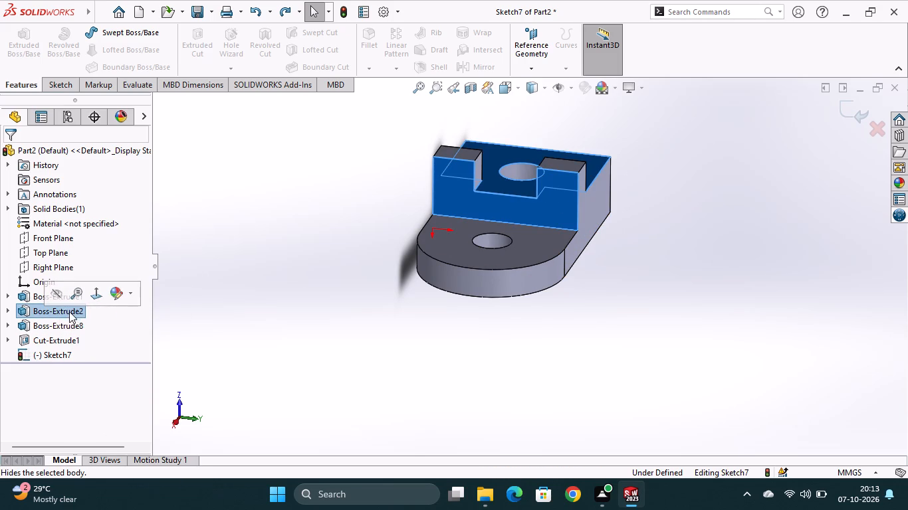
pyautogui.rightClick(70, 309)
pyautogui.click(47, 315)
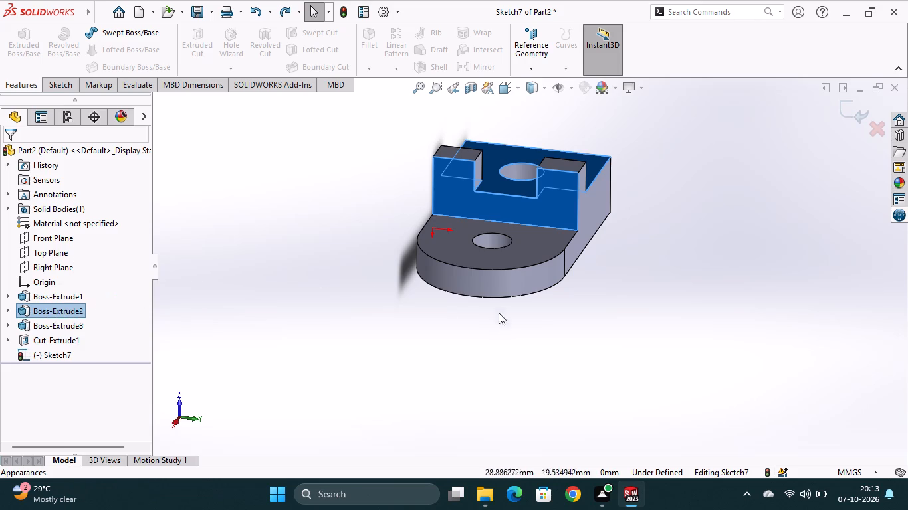
pyautogui.moveTo(607, 289); pyautogui.dragTo(671, 371, button='middle')
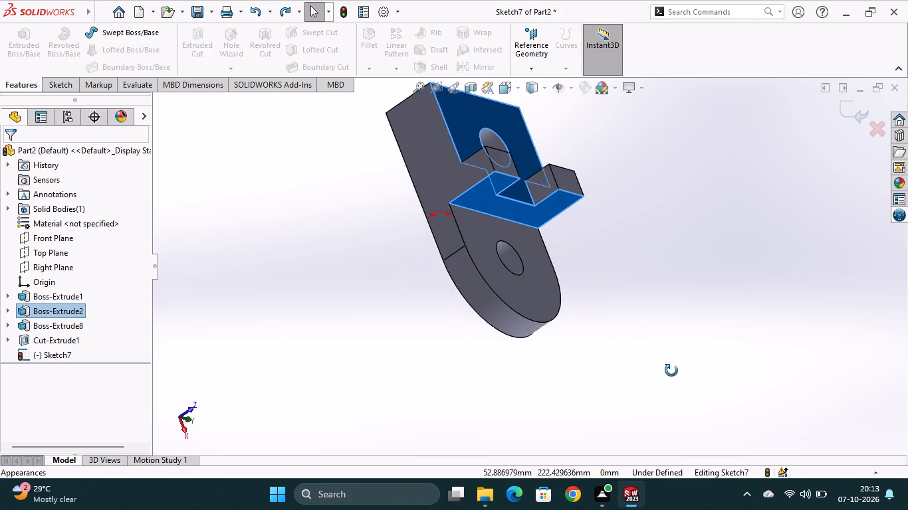
pyautogui.moveTo(671, 371); pyautogui.dragTo(660, 323, button='middle')
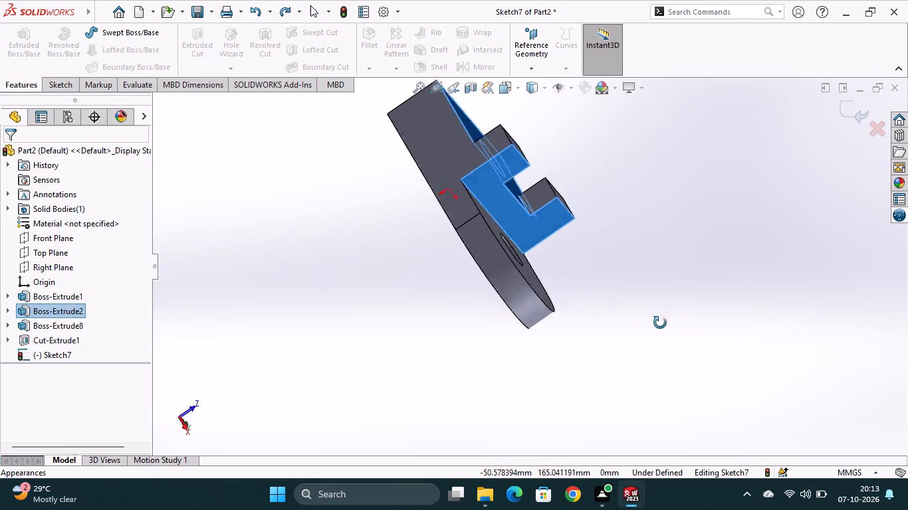
pyautogui.moveTo(660, 323); pyautogui.dragTo(628, 331, button='middle')
pyautogui.press('Escape')
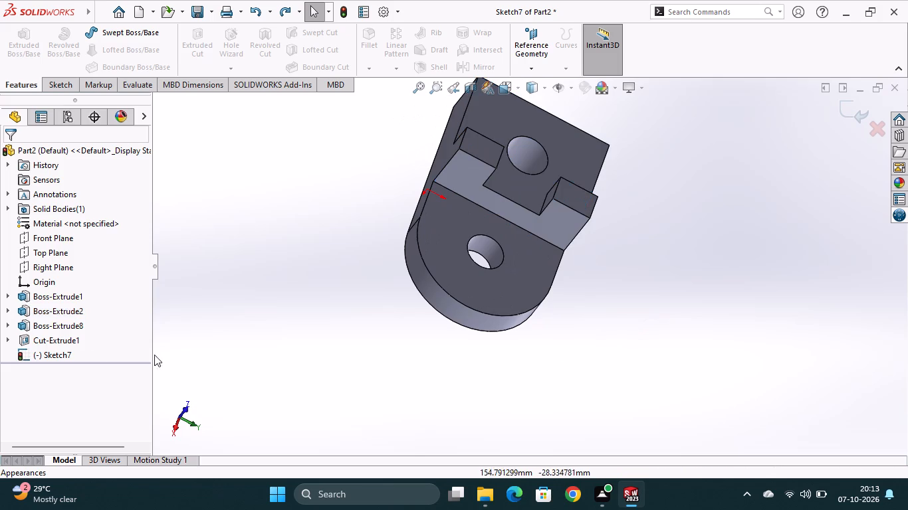
# Highlight the extrusion that forms the two lug blocks and examine it from several angles.
pyautogui.click(71, 323)
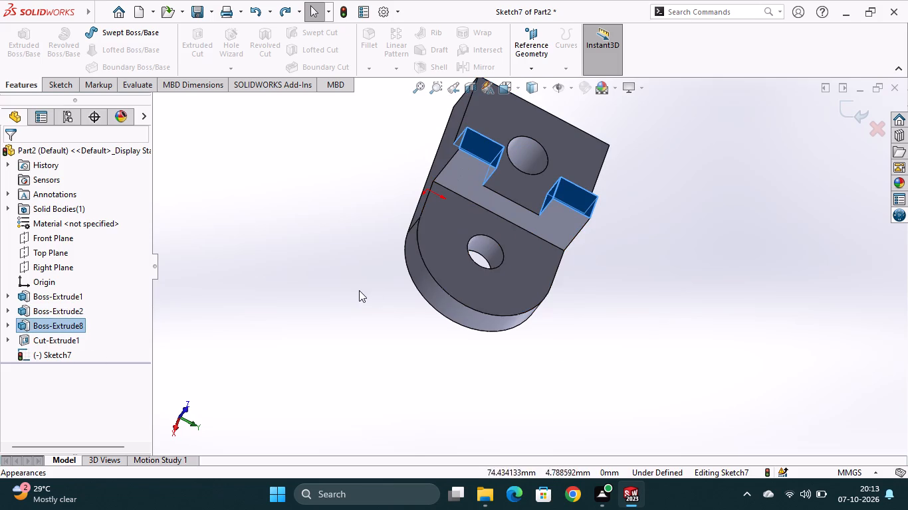
pyautogui.moveTo(356, 292); pyautogui.dragTo(415, 281, button='middle')
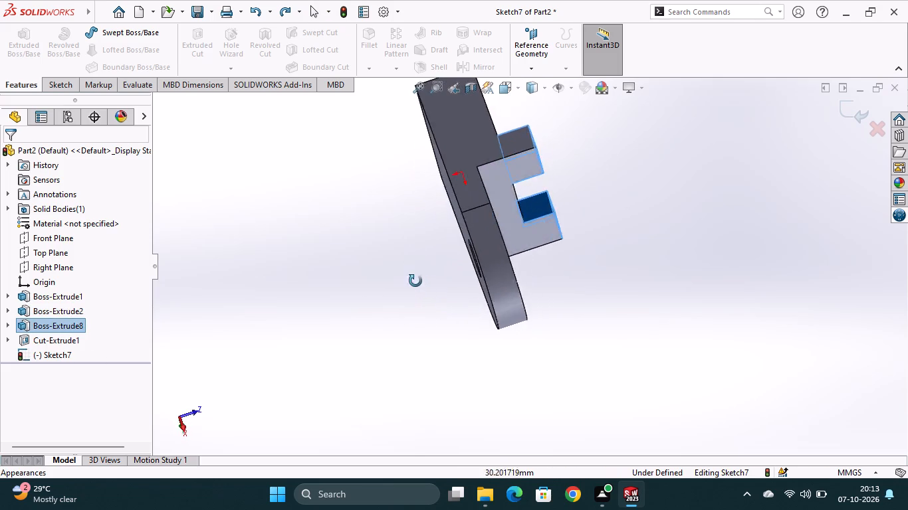
pyautogui.moveTo(415, 281); pyautogui.dragTo(397, 284, button='middle')
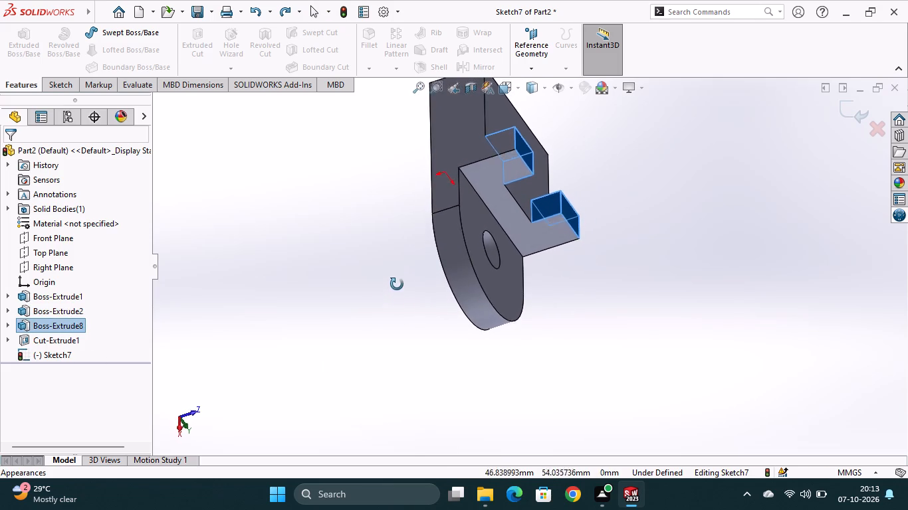
pyautogui.moveTo(397, 284); pyautogui.dragTo(364, 197, button='middle')
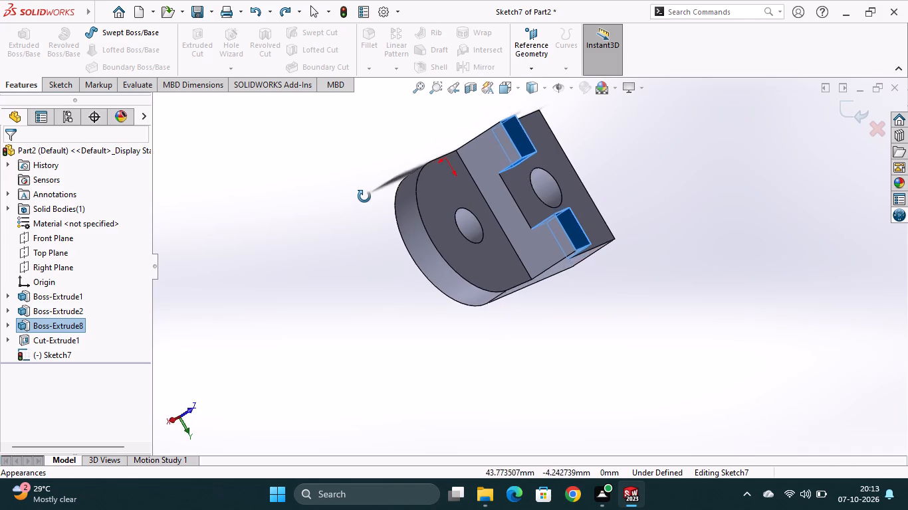
pyautogui.moveTo(364, 197); pyautogui.dragTo(393, 181, button='middle')
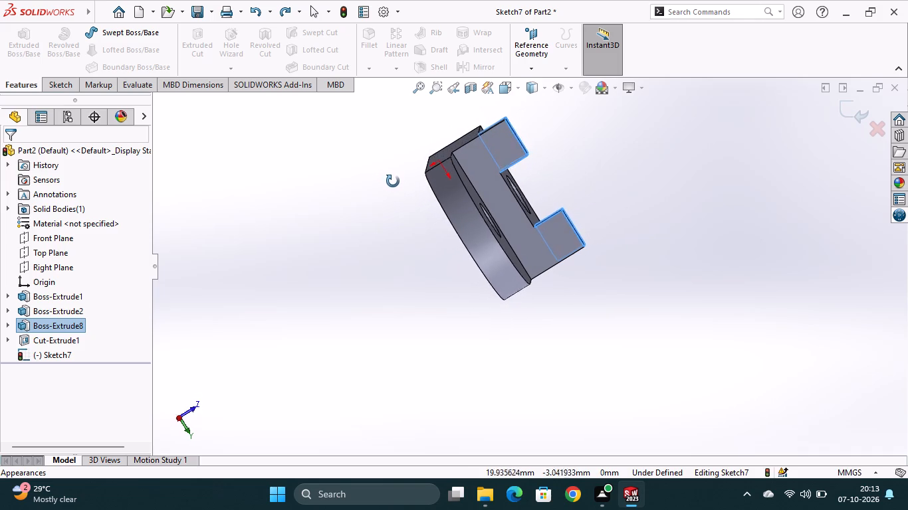
pyautogui.moveTo(393, 181); pyautogui.dragTo(392, 191, button='middle')
pyautogui.middleClick(392, 192)
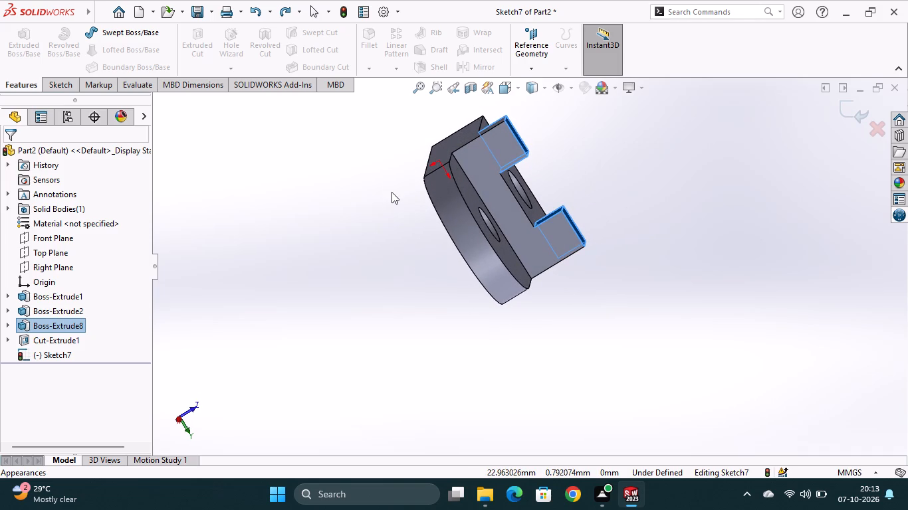
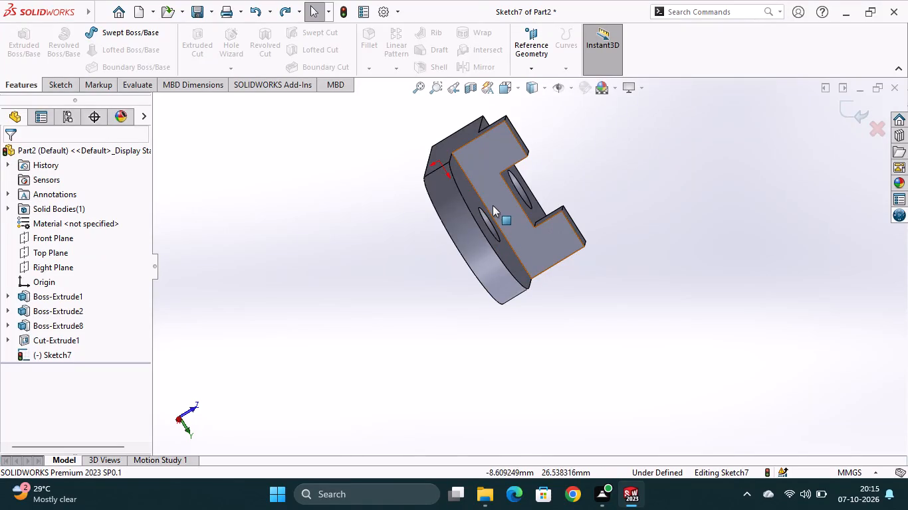
# Orient the part to the Front view and select the flat Boss-Extrude2 face surrounding the hole in the rectangular end.
pyautogui.moveTo(493, 205); pyautogui.dragTo(451, 264, button='middle')
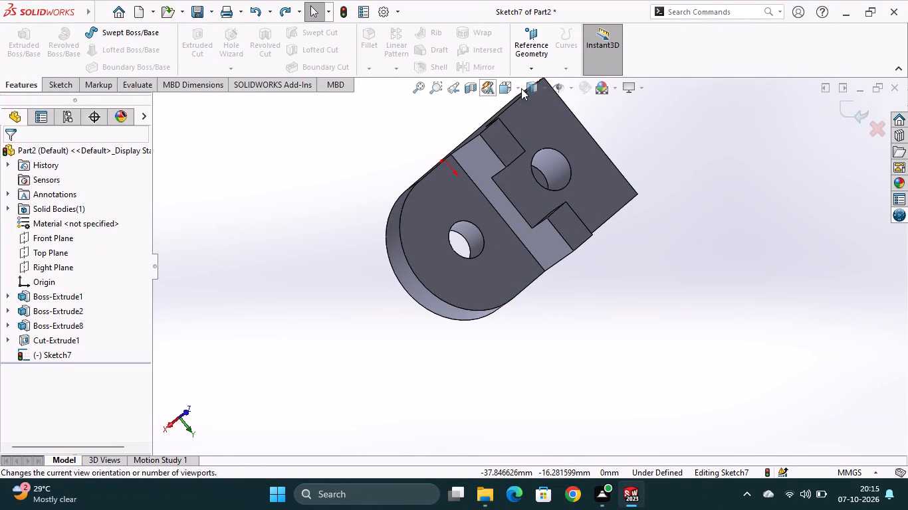
pyautogui.click(516, 90)
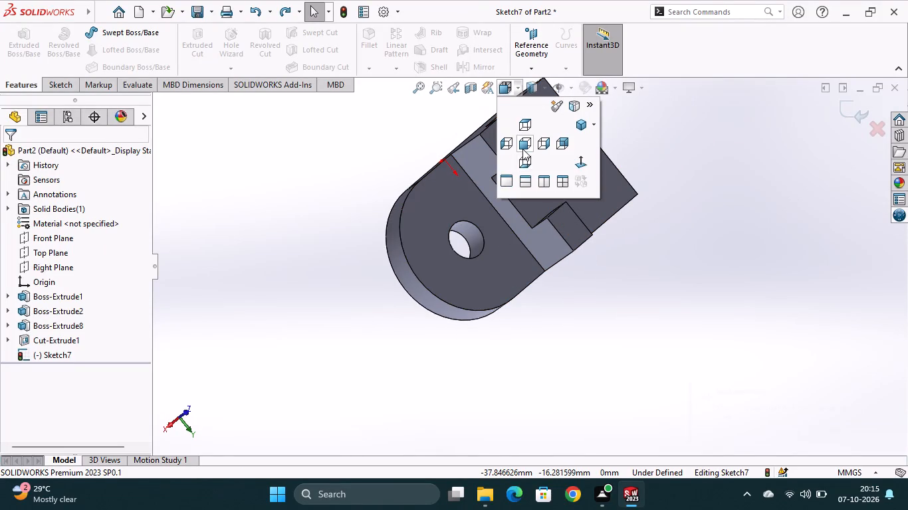
pyautogui.click(522, 147)
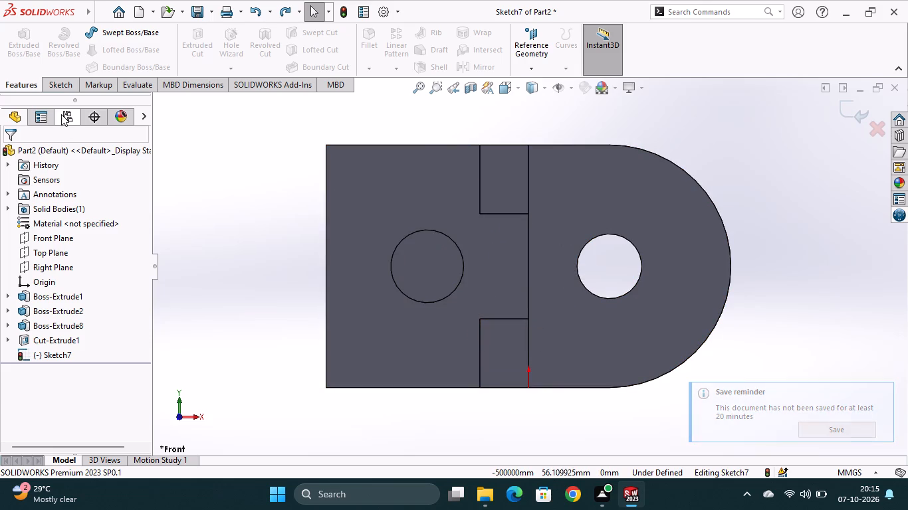
pyautogui.click(511, 246)
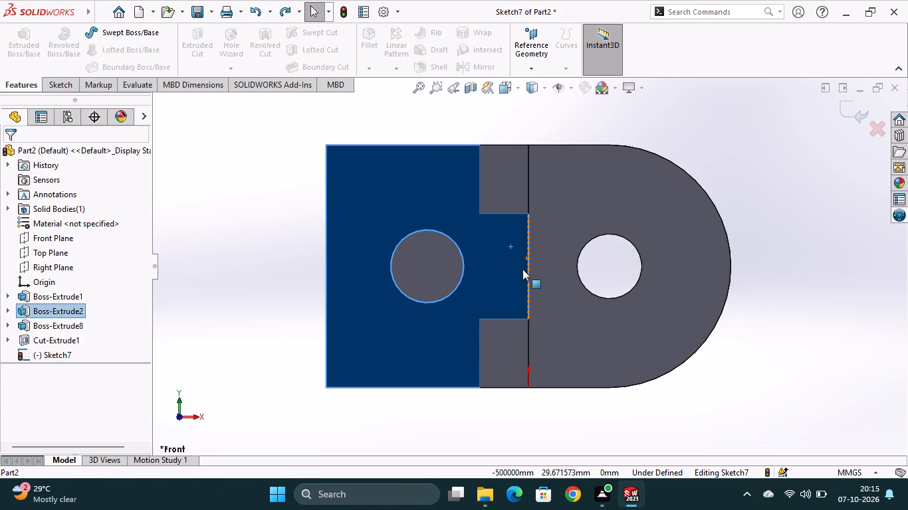
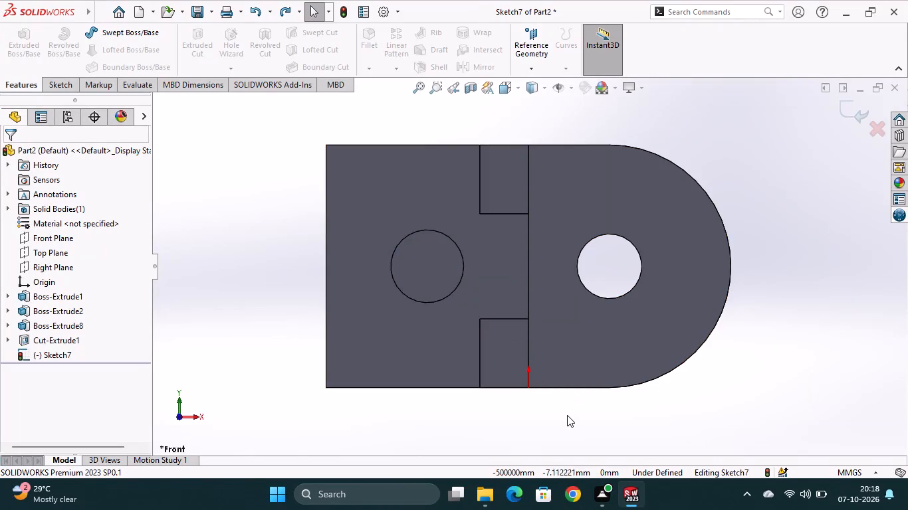
# Examine the notched block's vertical face and the hole in the rectangular end from several angles.
pyautogui.moveTo(567, 414); pyautogui.dragTo(587, 319, button='middle')
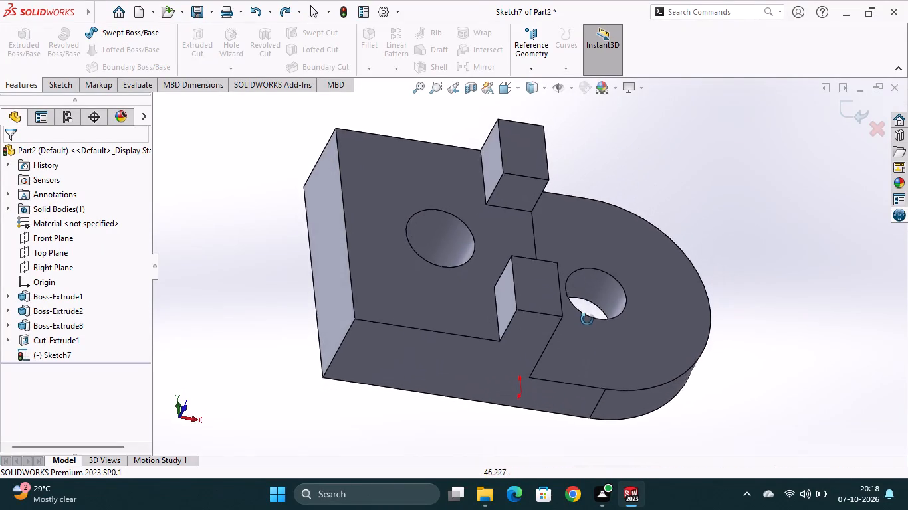
pyautogui.moveTo(587, 319); pyautogui.dragTo(536, 404, button='middle')
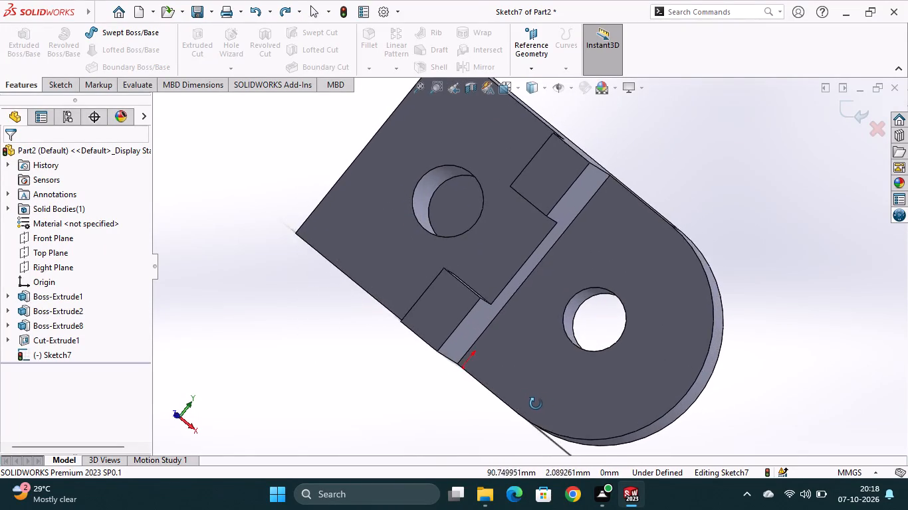
pyautogui.moveTo(536, 404); pyautogui.dragTo(545, 357, button='middle')
pyautogui.moveTo(549, 340); pyautogui.dragTo(560, 250, button='middle')
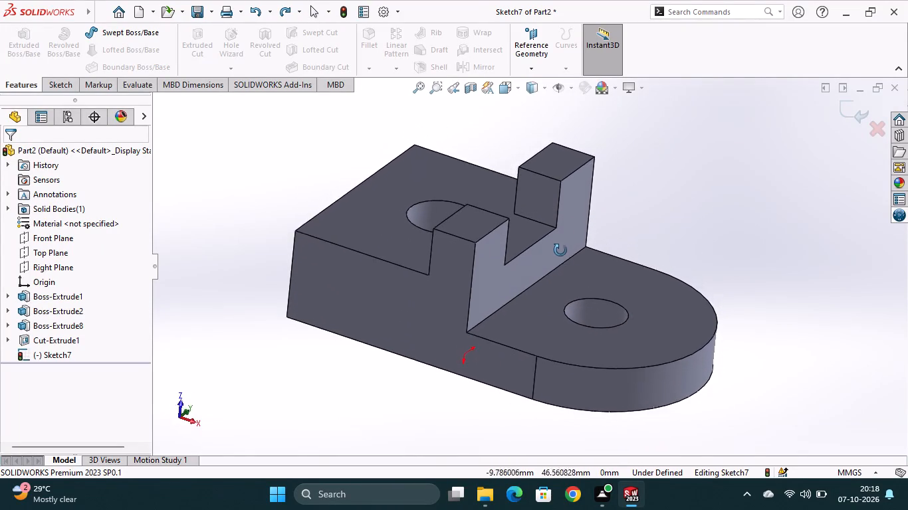
pyautogui.moveTo(560, 250); pyautogui.dragTo(546, 244, button='middle')
pyautogui.middleClick(675, 225)
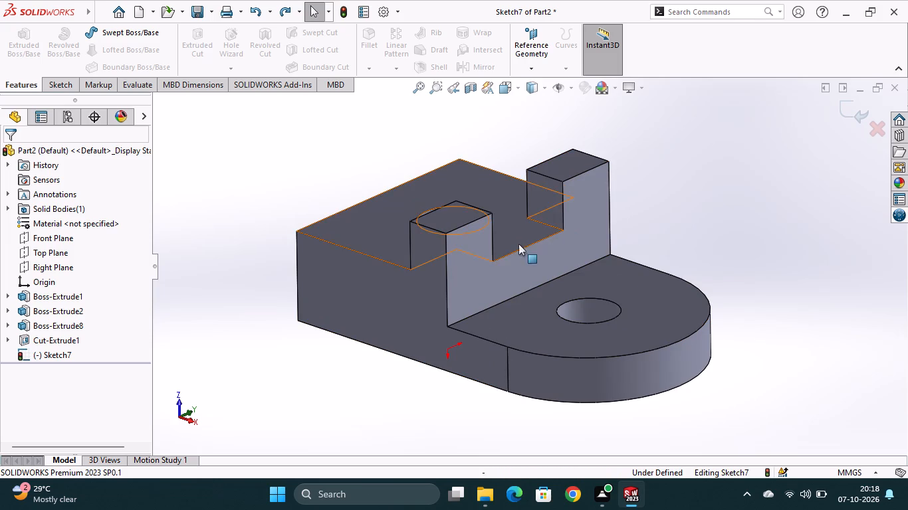
pyautogui.click(512, 275)
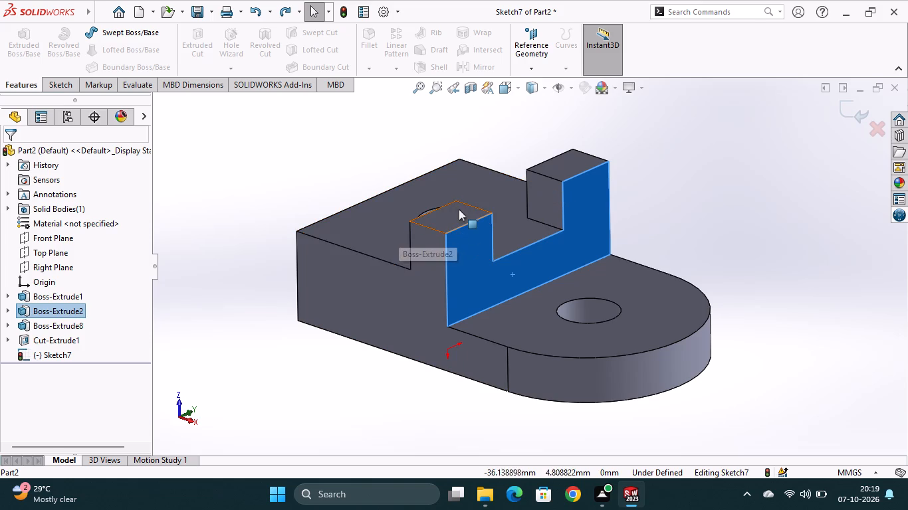
pyautogui.moveTo(410, 398); pyautogui.dragTo(493, 404, button='middle')
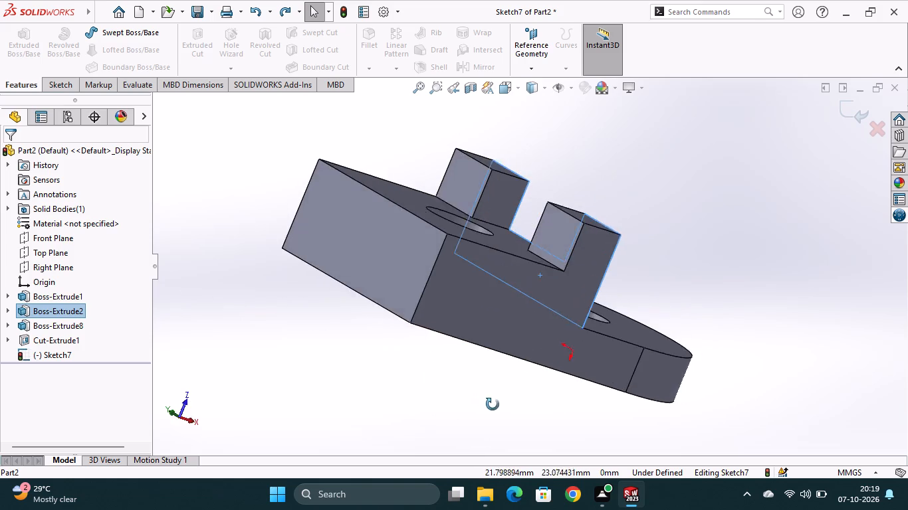
pyautogui.moveTo(493, 404); pyautogui.dragTo(492, 422, button='middle')
# Undo Sketch7 and the Cut-Extrude1 hole in the rectangular end, back to the 18 mm circle in Sketch5.
pyautogui.click(461, 229)
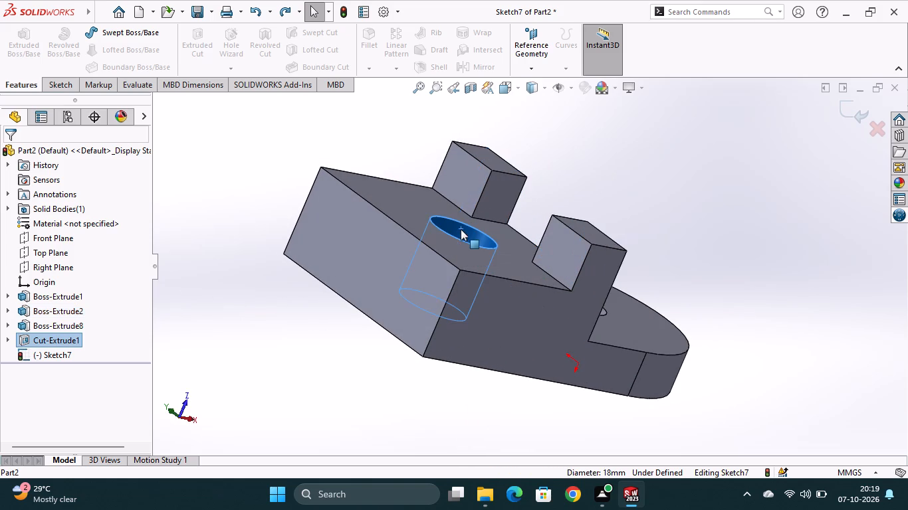
pyautogui.rightClick(61, 337)
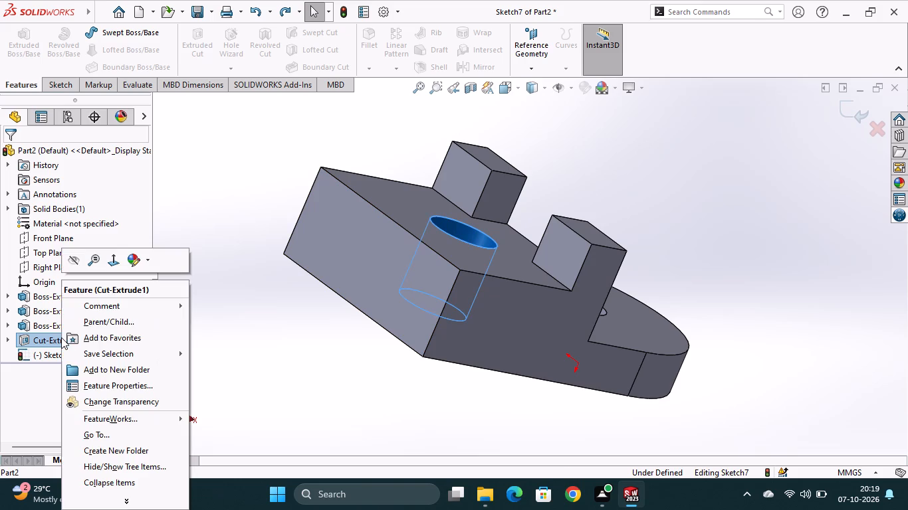
pyautogui.click(43, 338)
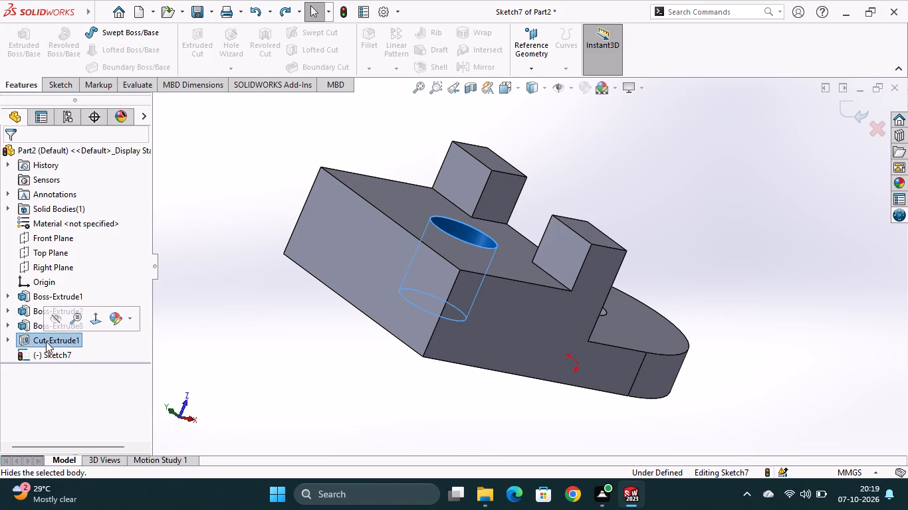
pyautogui.hotkey('ctrl', 'z')
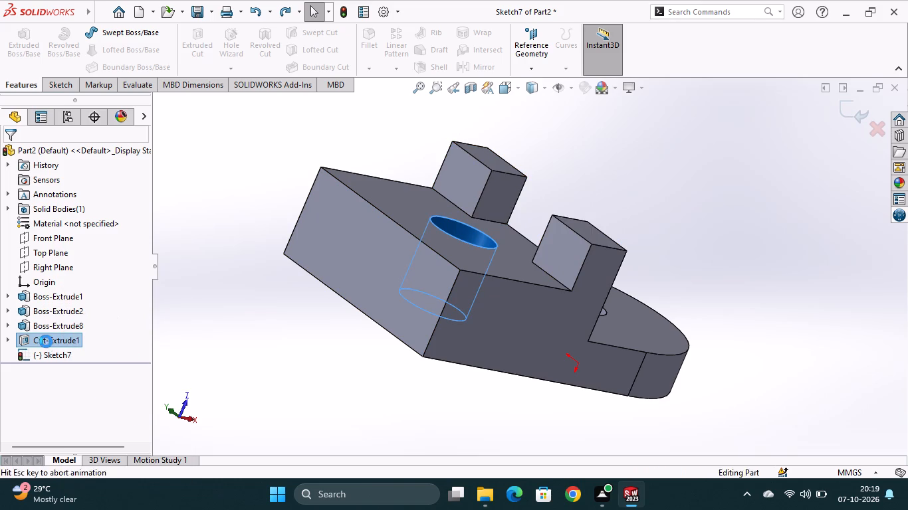
pyautogui.hotkey('ctrl', 'z')
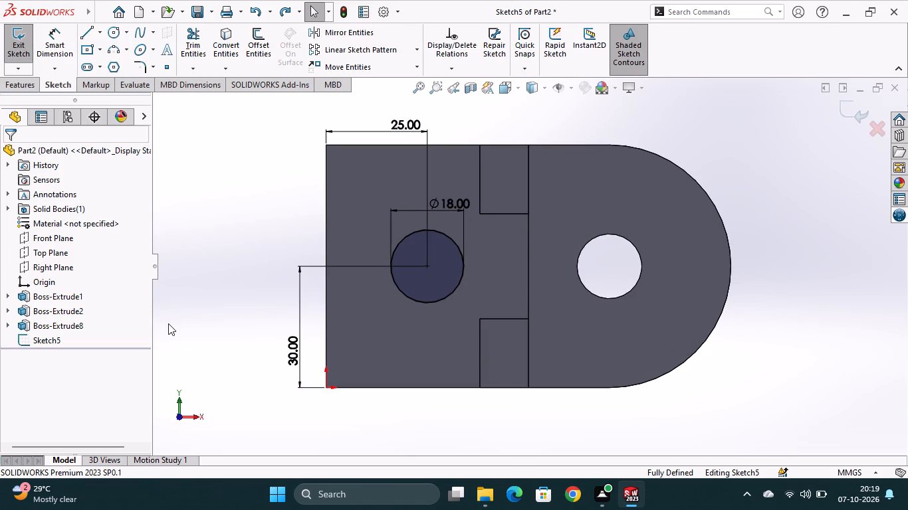
pyautogui.hotkey('ctrl', 'z')
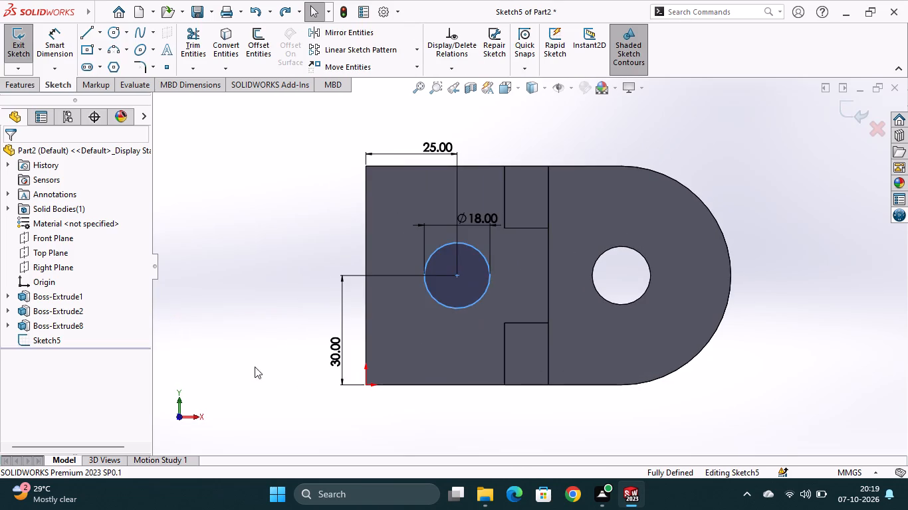
# Extrude-cut the 18 mm circle in the rectangular end with the Through All end condition.
pyautogui.moveTo(441, 408); pyautogui.dragTo(469, 278, button='middle')
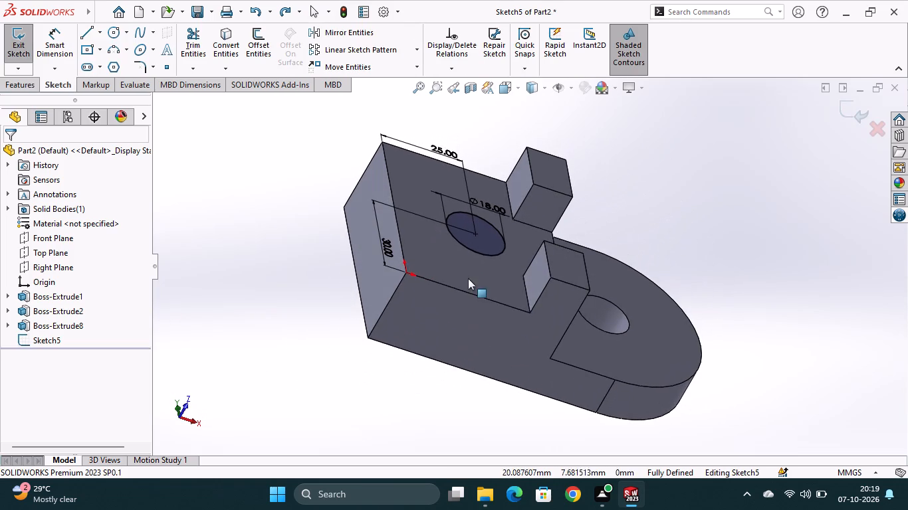
pyautogui.moveTo(451, 335); pyautogui.dragTo(412, 391, button='middle')
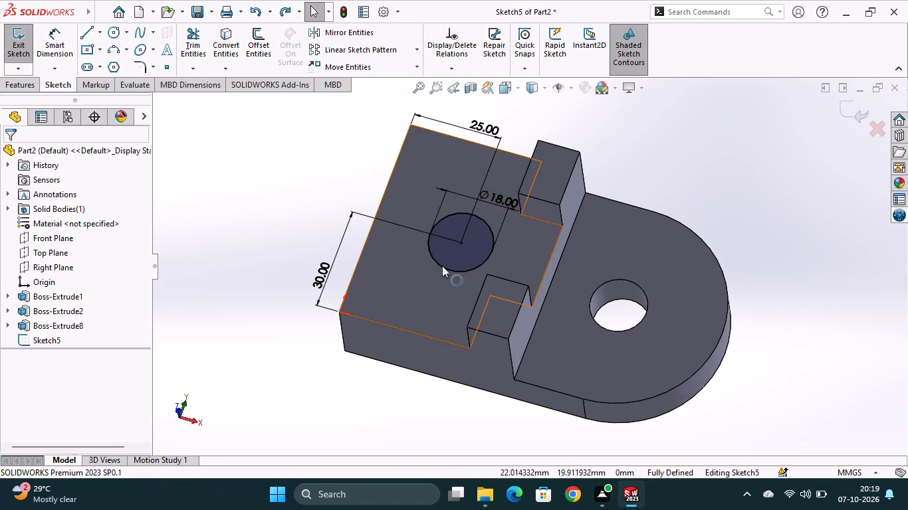
pyautogui.click(31, 84)
pyautogui.click(194, 63)
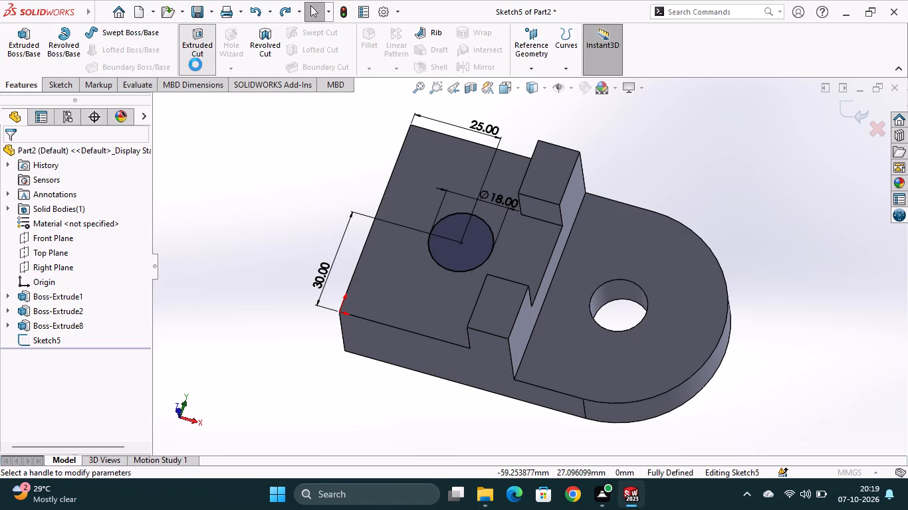
pyautogui.click(96, 232)
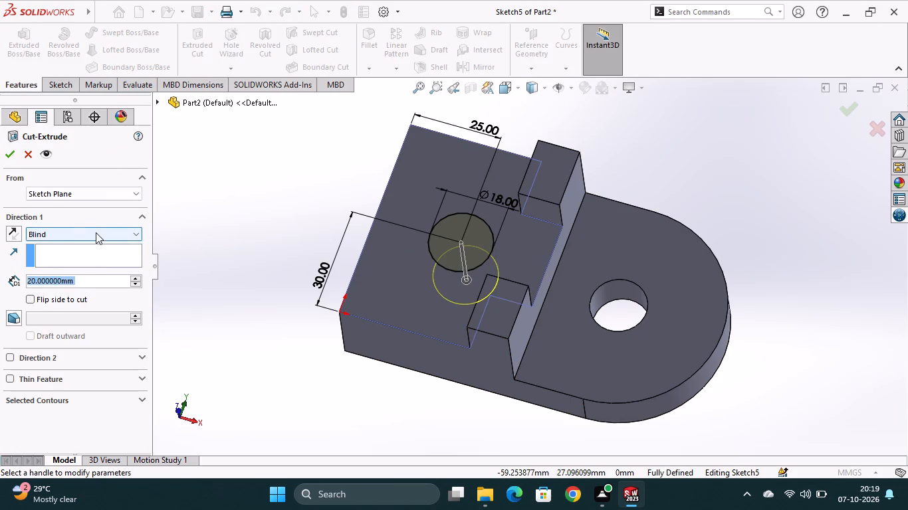
pyautogui.click(82, 257)
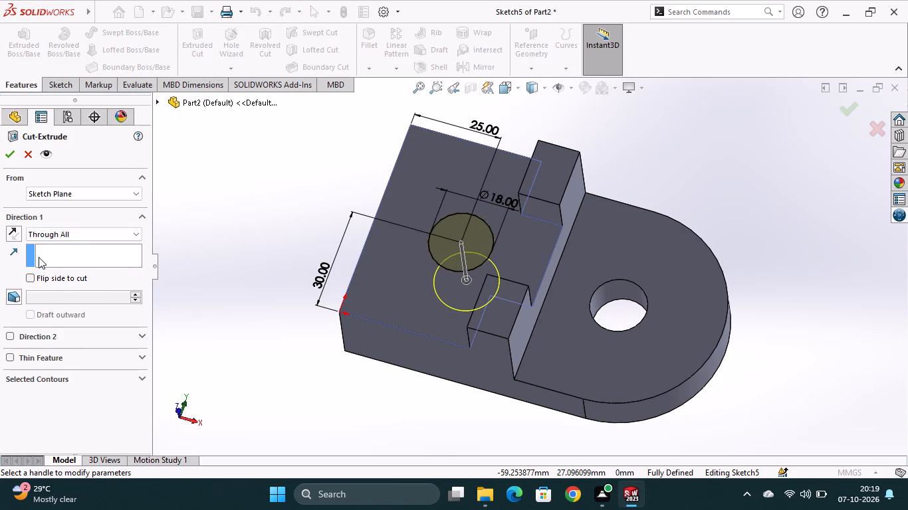
pyautogui.click(13, 159)
# On the notched block's vertical face, sketch a three-point arc of about 13 mm radius between the notch's inner corners, bulging to the base edge.
pyautogui.moveTo(407, 384); pyautogui.dragTo(412, 374, button='middle')
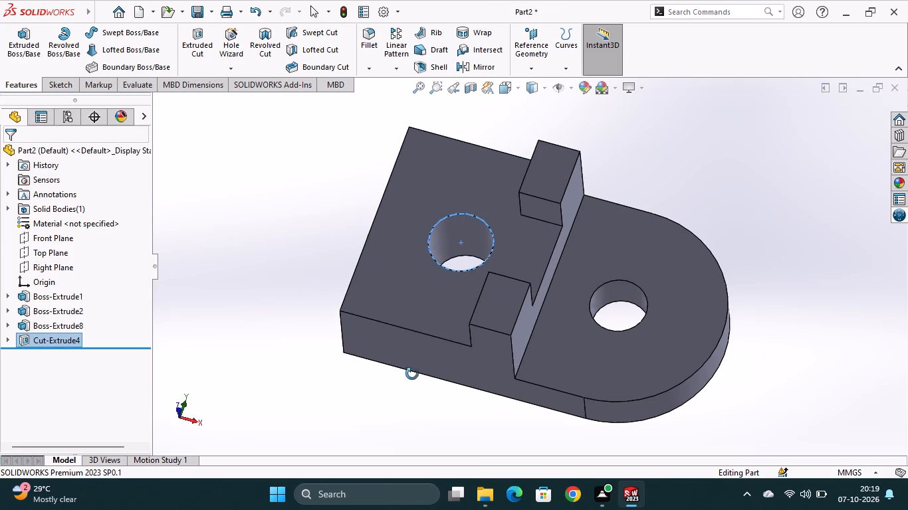
pyautogui.moveTo(412, 374); pyautogui.dragTo(463, 343, button='middle')
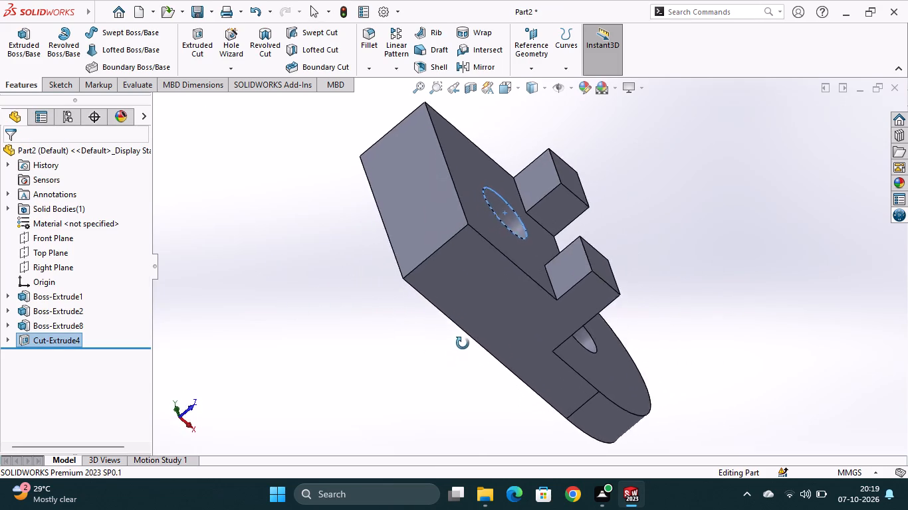
pyautogui.moveTo(463, 343); pyautogui.dragTo(379, 345, button='middle')
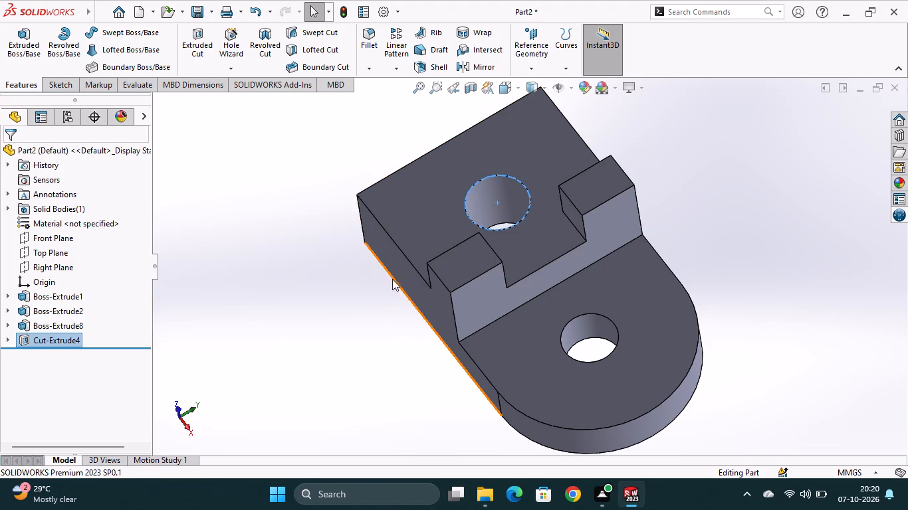
pyautogui.moveTo(384, 345); pyautogui.dragTo(374, 287, button='middle')
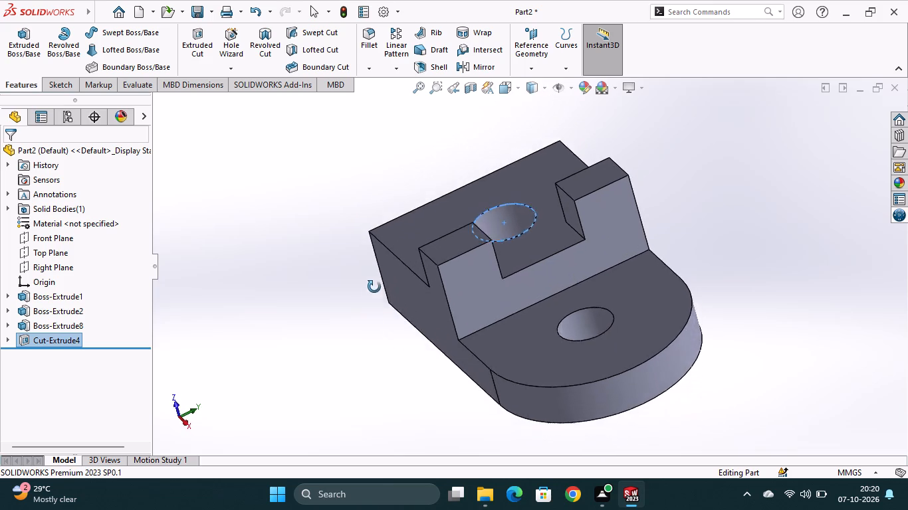
pyautogui.moveTo(374, 287); pyautogui.dragTo(379, 263, button='middle')
pyautogui.scroll(1, 380, 263)
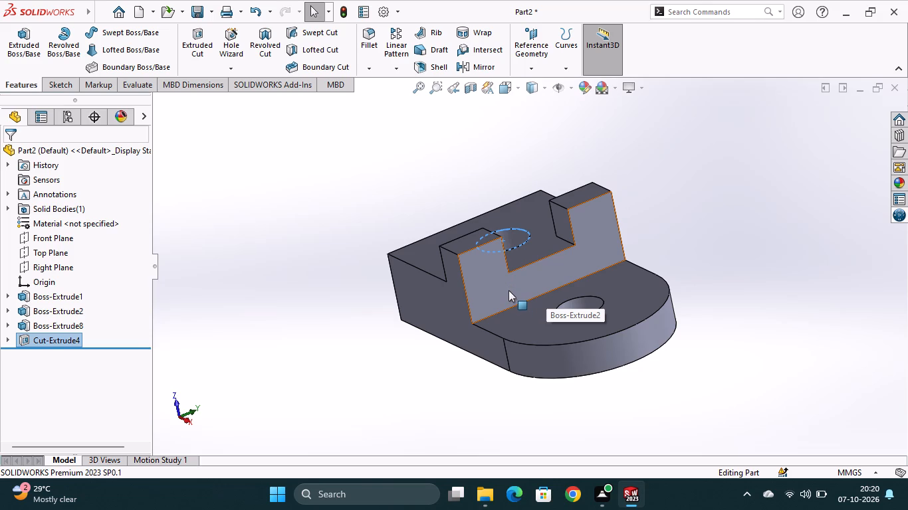
pyautogui.click(509, 290)
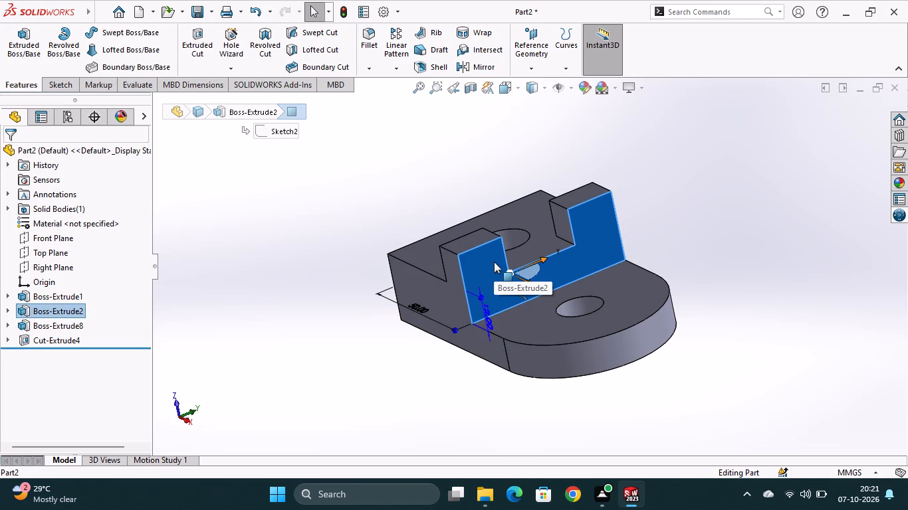
pyautogui.click(494, 262)
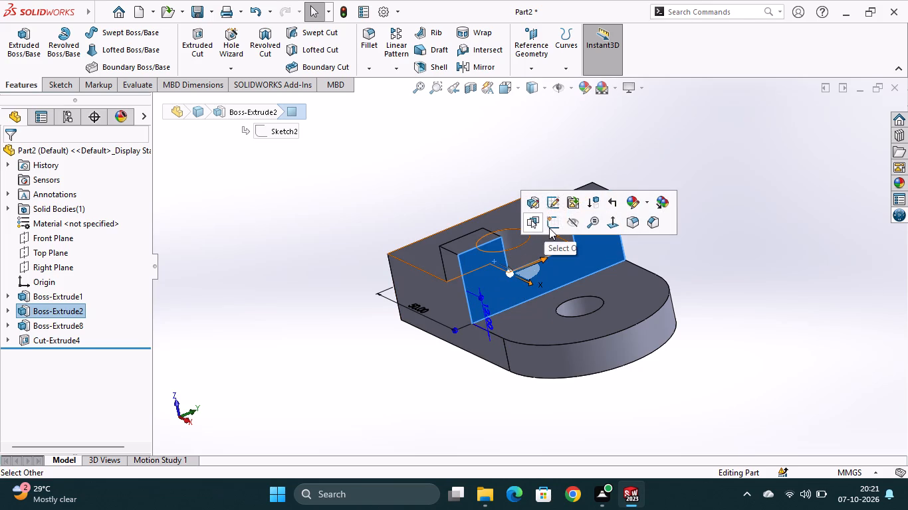
pyautogui.click(552, 222)
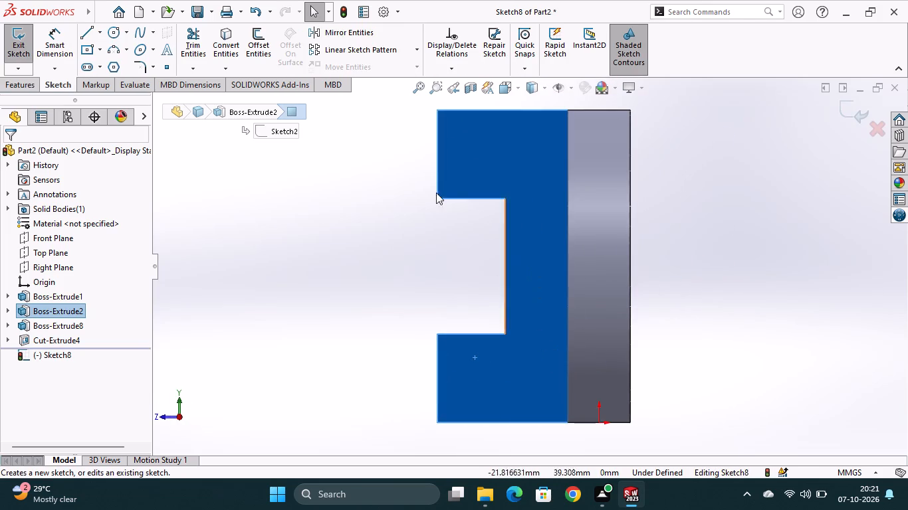
pyautogui.click(127, 48)
pyautogui.click(133, 99)
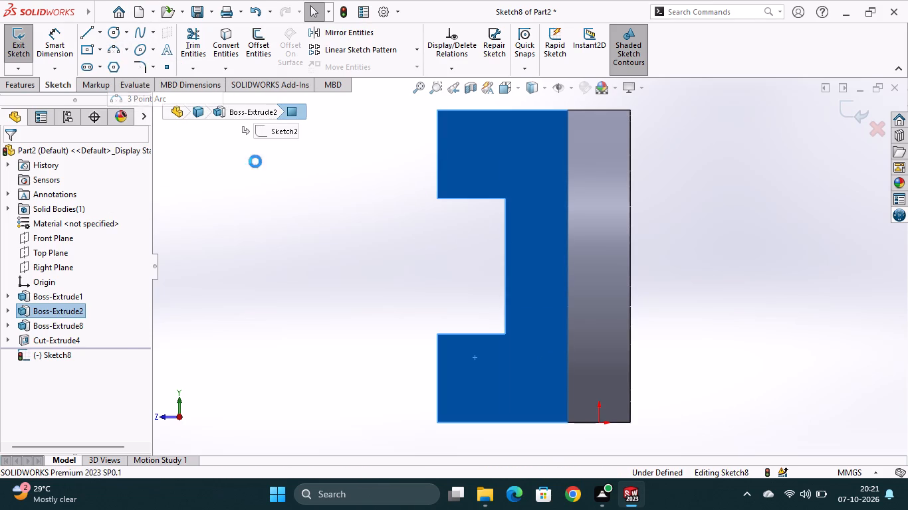
pyautogui.click(505, 199)
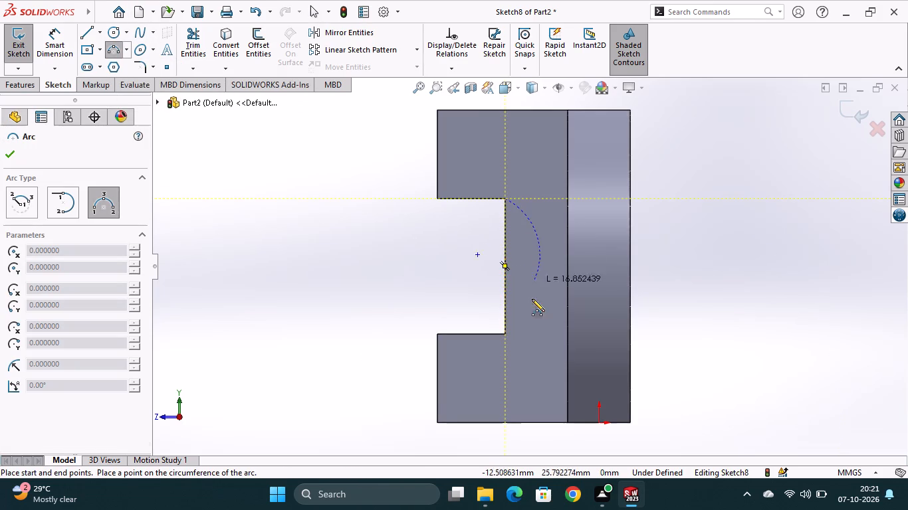
pyautogui.click(505, 335)
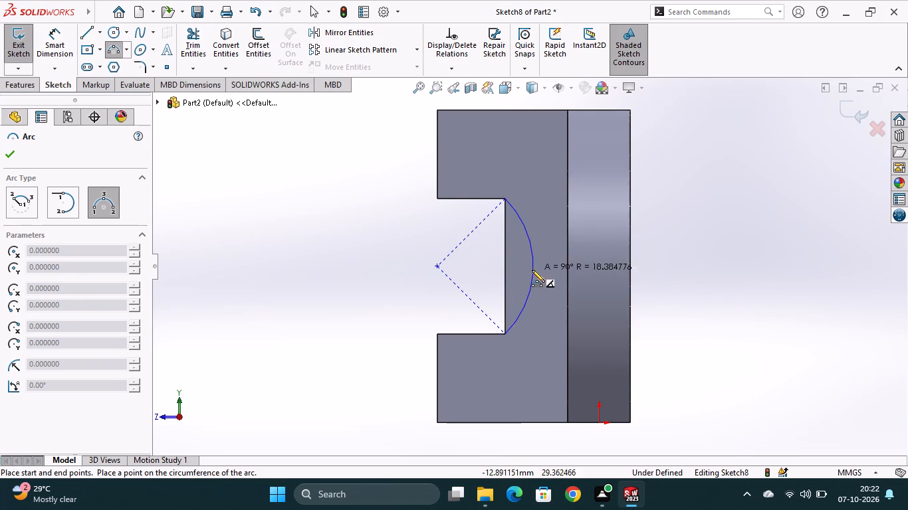
pyautogui.click(565, 262)
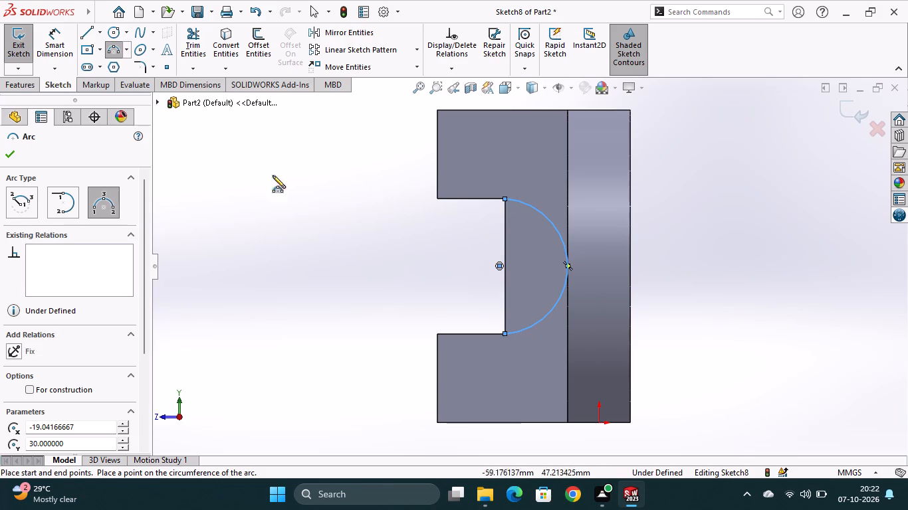
# Try to extrude-cut the arc sketch on the notched block's vertical face with a Blind depth of 12 mm.
pyautogui.click(23, 88)
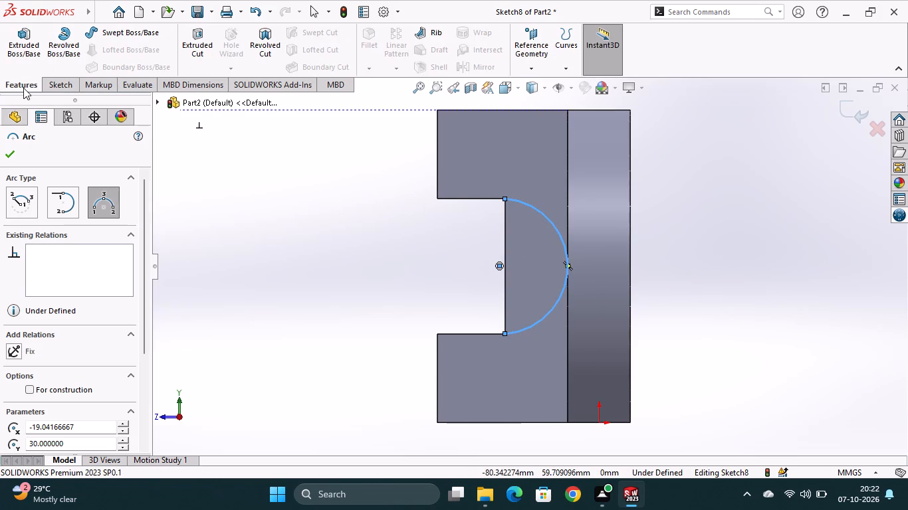
pyautogui.click(195, 58)
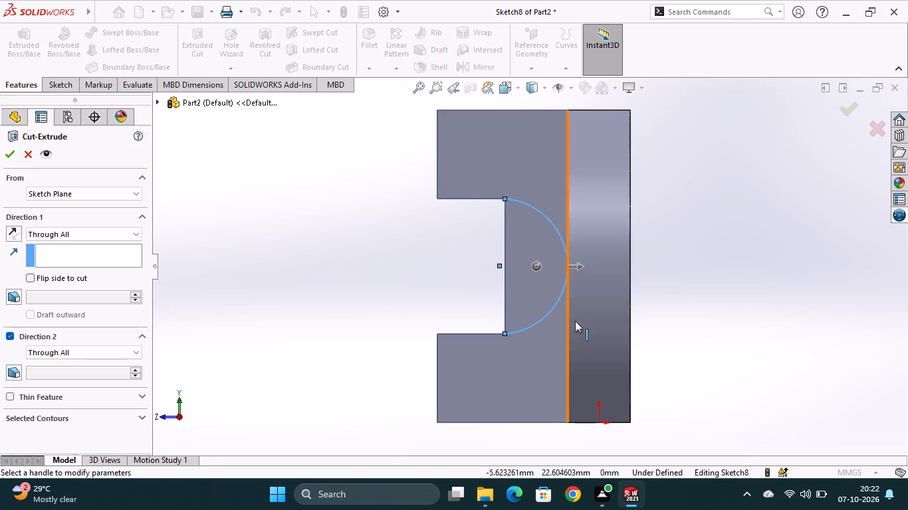
pyautogui.moveTo(693, 349); pyautogui.dragTo(772, 302, button='middle')
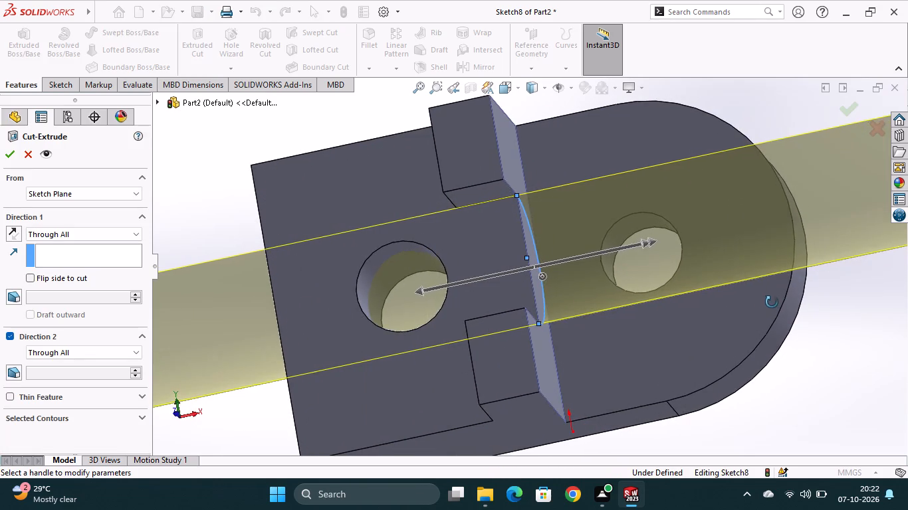
pyautogui.moveTo(772, 302); pyautogui.dragTo(715, 297, button='middle')
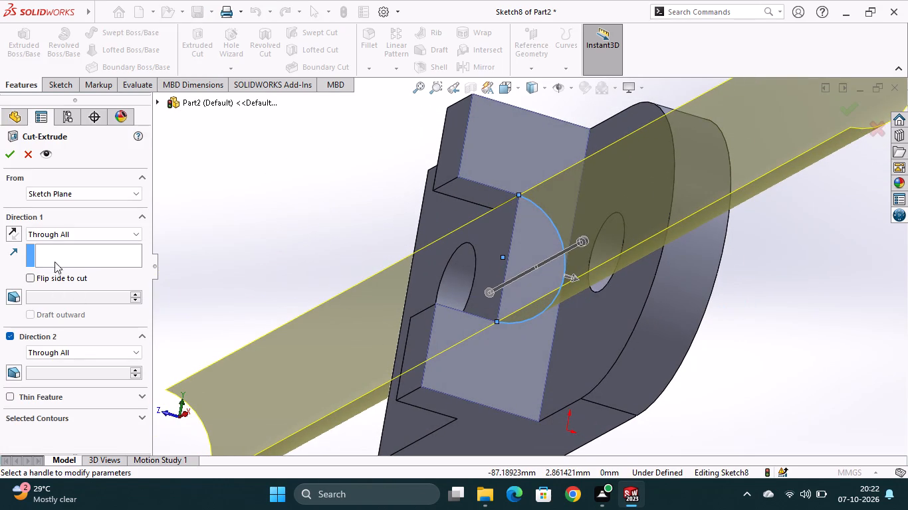
pyautogui.click(70, 236)
pyautogui.click(48, 246)
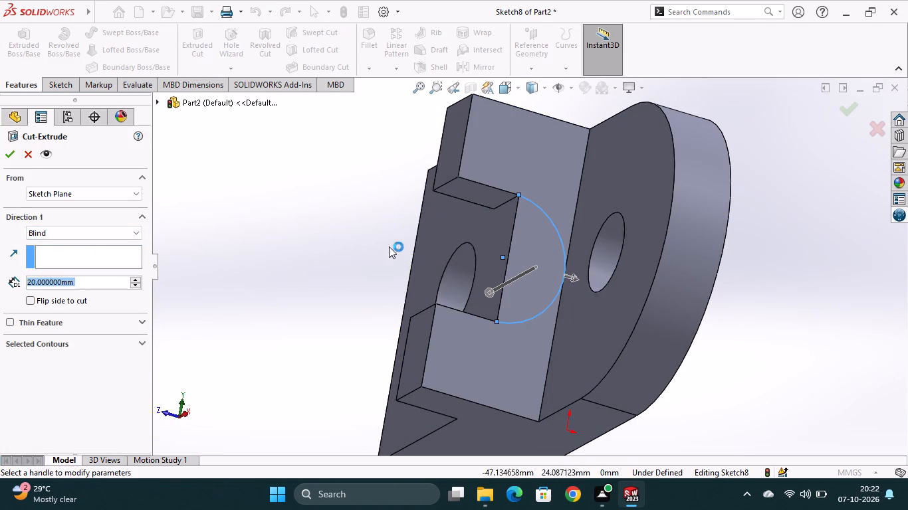
pyautogui.moveTo(521, 334); pyautogui.dragTo(559, 332, button='middle')
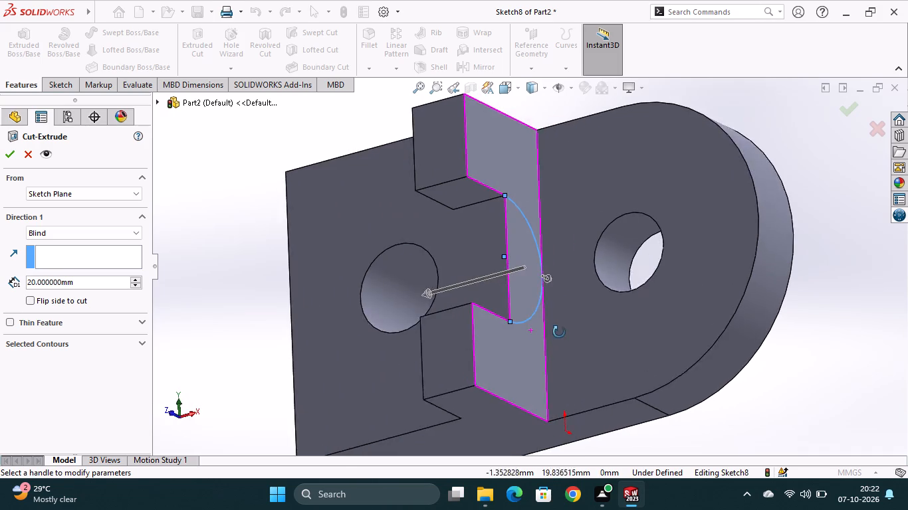
pyautogui.moveTo(559, 332); pyautogui.dragTo(576, 331, button='middle')
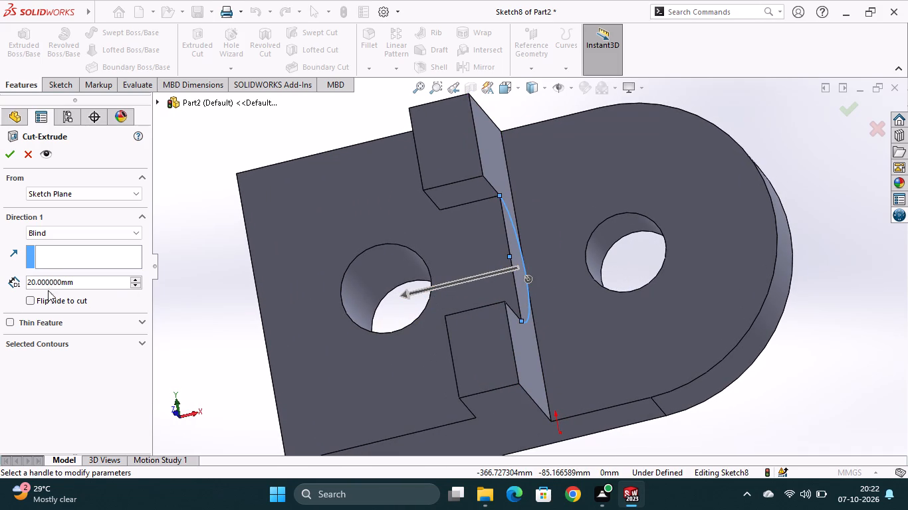
pyautogui.click(68, 283)
pyautogui.moveTo(82, 284); pyautogui.dragTo(12, 290)
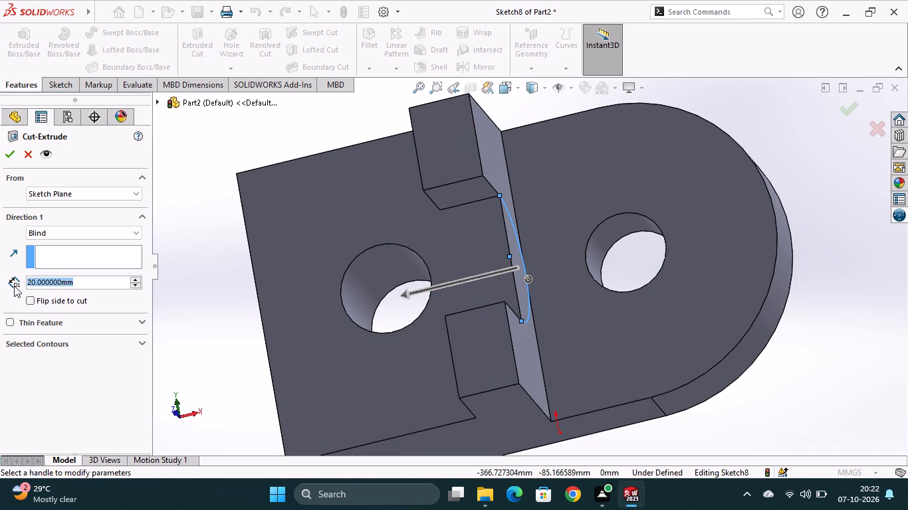
pyautogui.write('12')
pyautogui.press('Return')
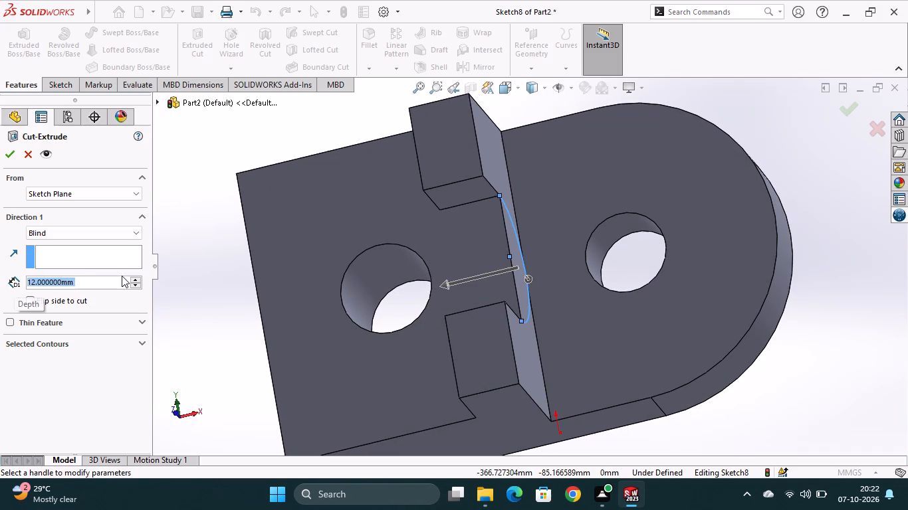
pyautogui.click(7, 154)
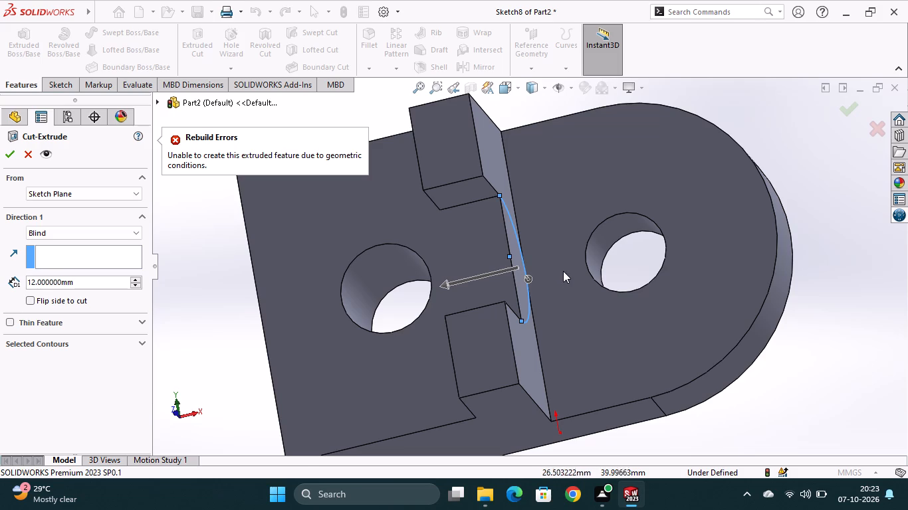
# Enable Flip side to cut and complete the Blind 12 mm cut that rounds the notch's bottom.
pyautogui.click(111, 234)
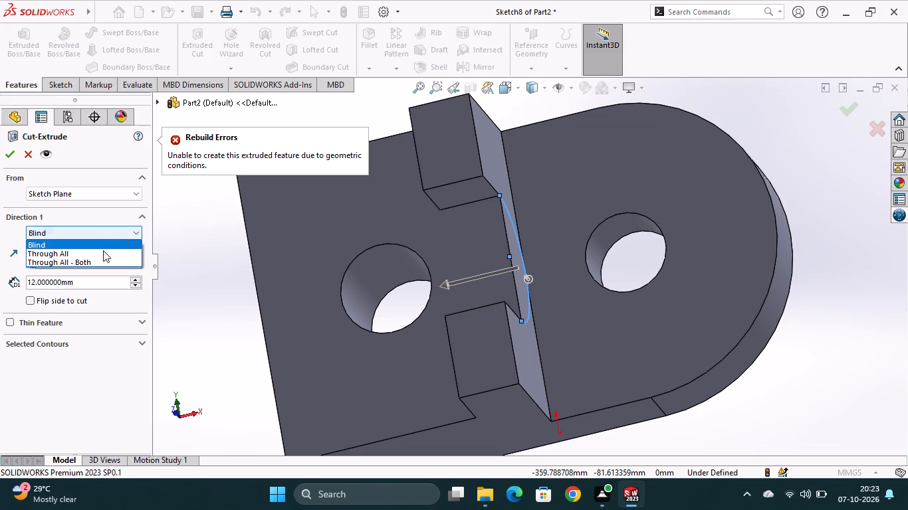
pyautogui.click(96, 257)
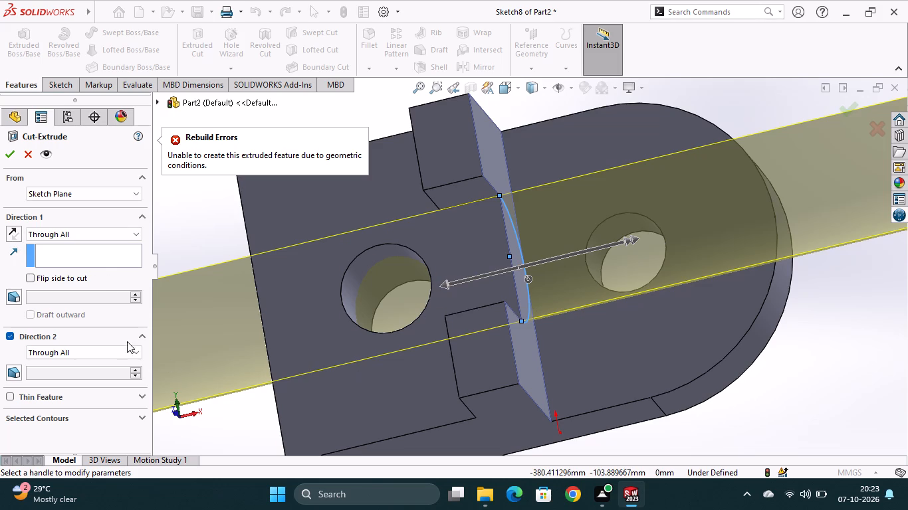
pyautogui.scroll(-3, 87, 342)
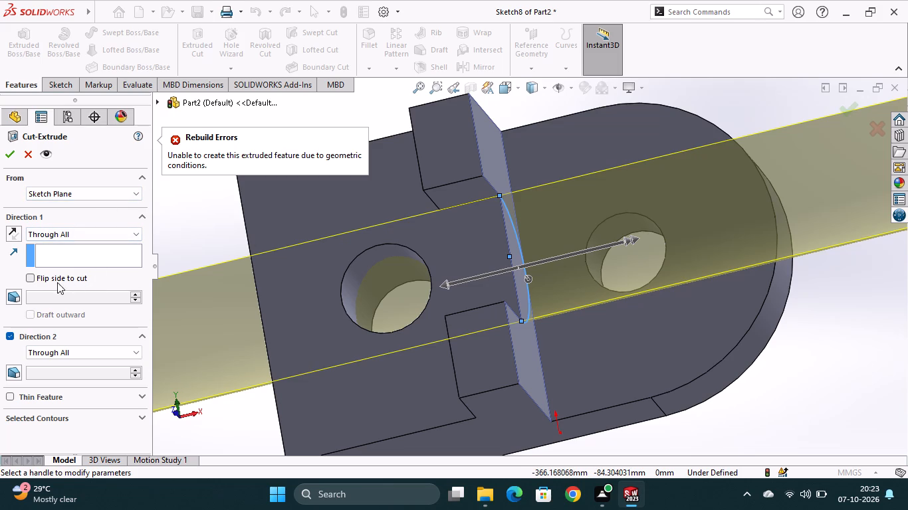
pyautogui.click(31, 279)
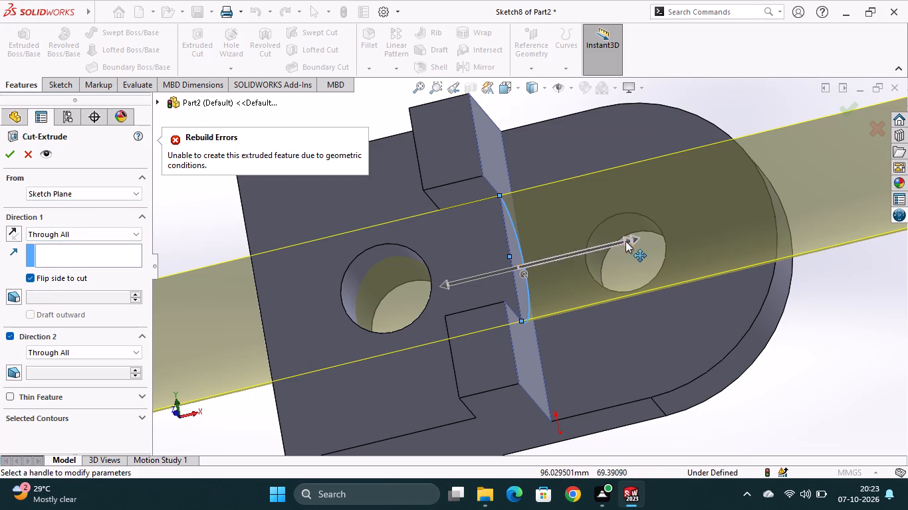
pyautogui.click(90, 234)
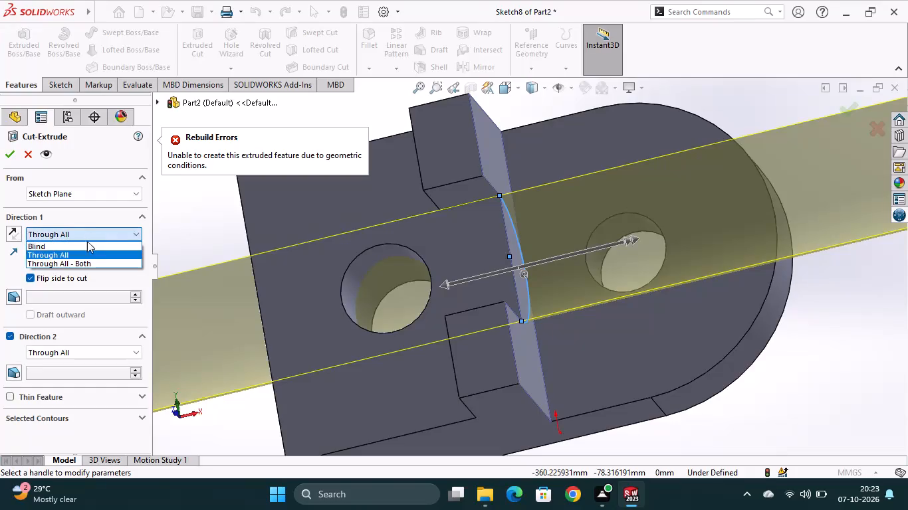
pyautogui.click(76, 266)
pyautogui.click(84, 237)
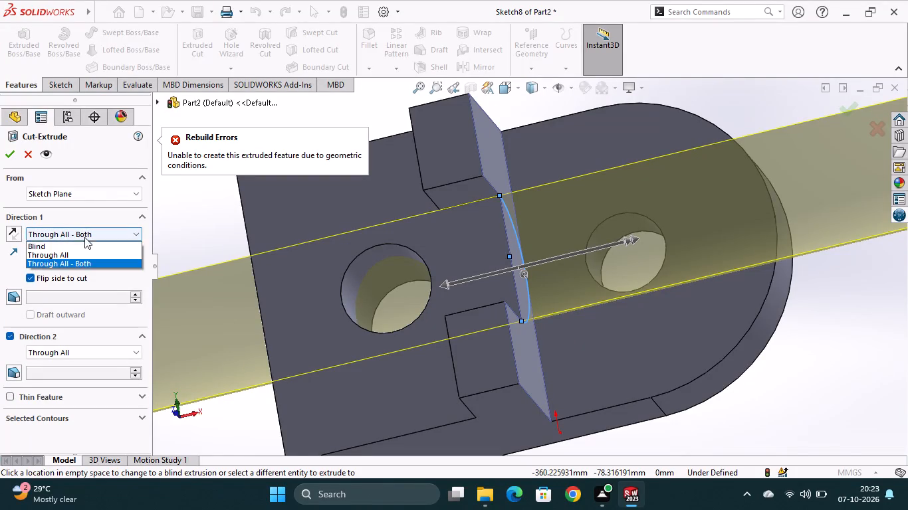
pyautogui.click(76, 246)
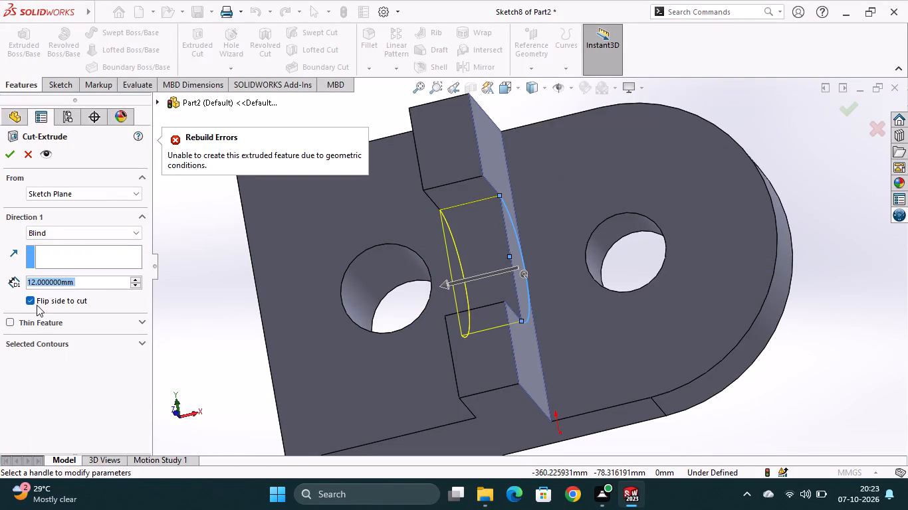
pyautogui.click(21, 343)
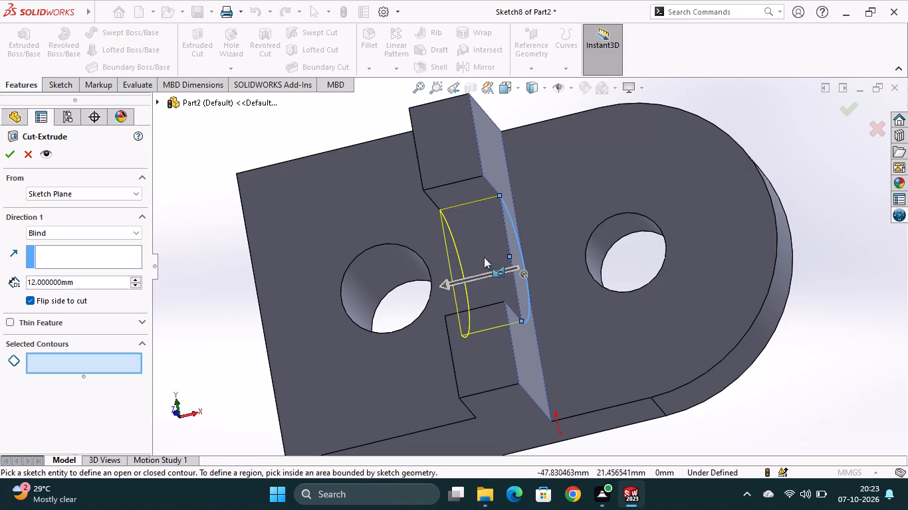
pyautogui.click(14, 157)
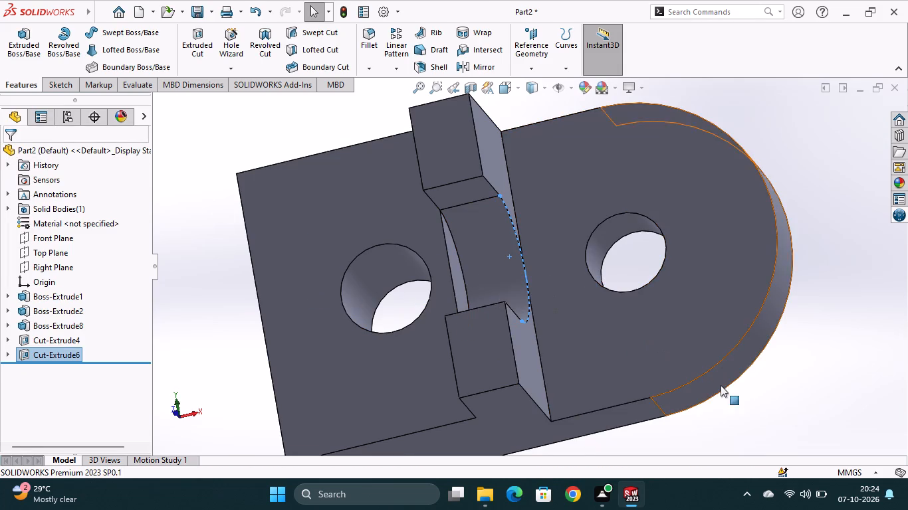
# Examine the rounded notch and the rest of the bracket from several angles.
pyautogui.moveTo(740, 393); pyautogui.dragTo(731, 320, button='middle')
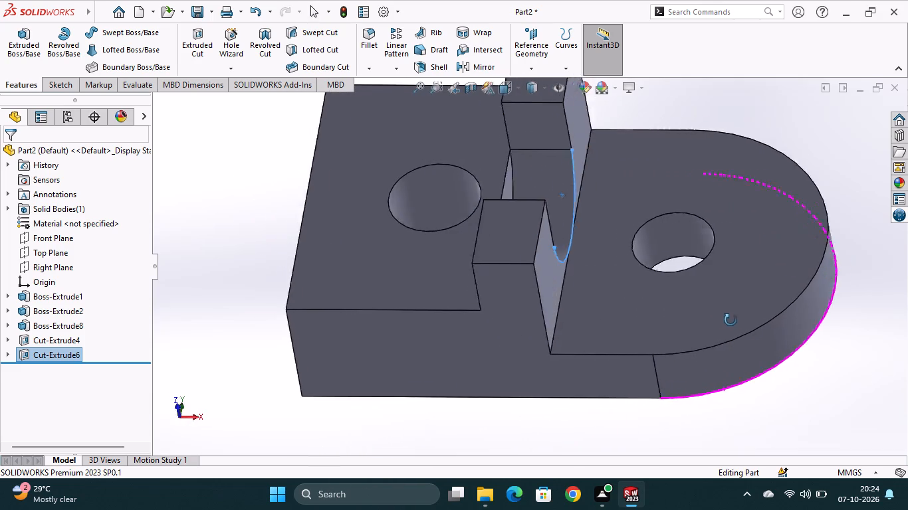
pyautogui.moveTo(731, 320); pyautogui.dragTo(703, 327, button='middle')
pyautogui.moveTo(698, 326); pyautogui.dragTo(729, 312, button='middle')
pyautogui.scroll(1, 730, 312)
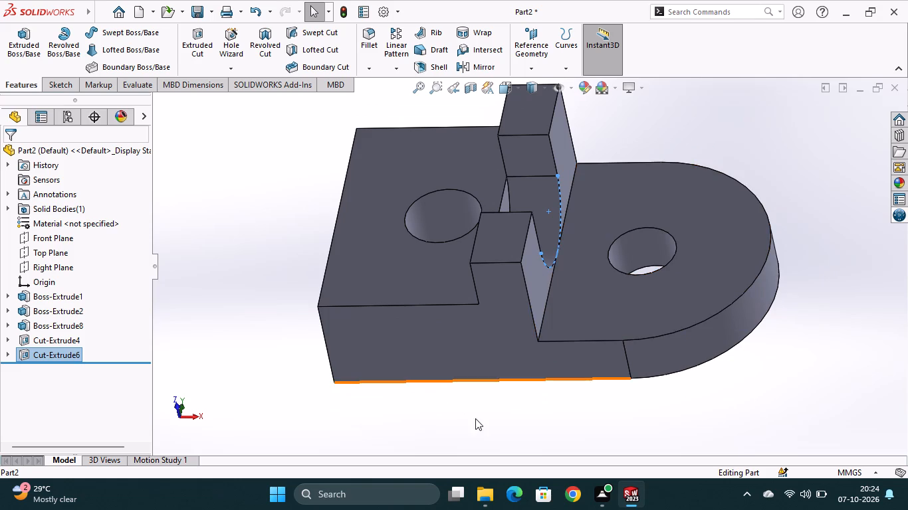
pyautogui.moveTo(475, 418); pyautogui.dragTo(495, 341, button='middle')
pyautogui.scroll(1, 496, 350)
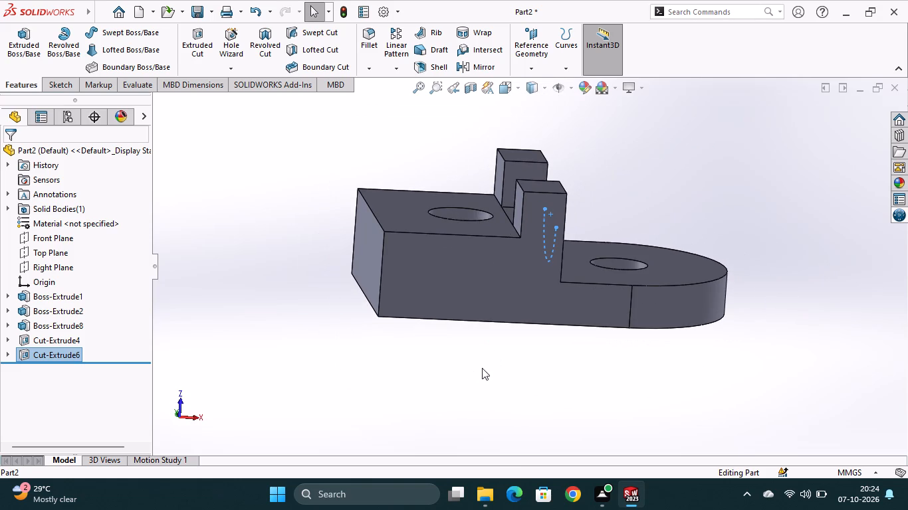
pyautogui.moveTo(495, 375); pyautogui.dragTo(449, 390, button='middle')
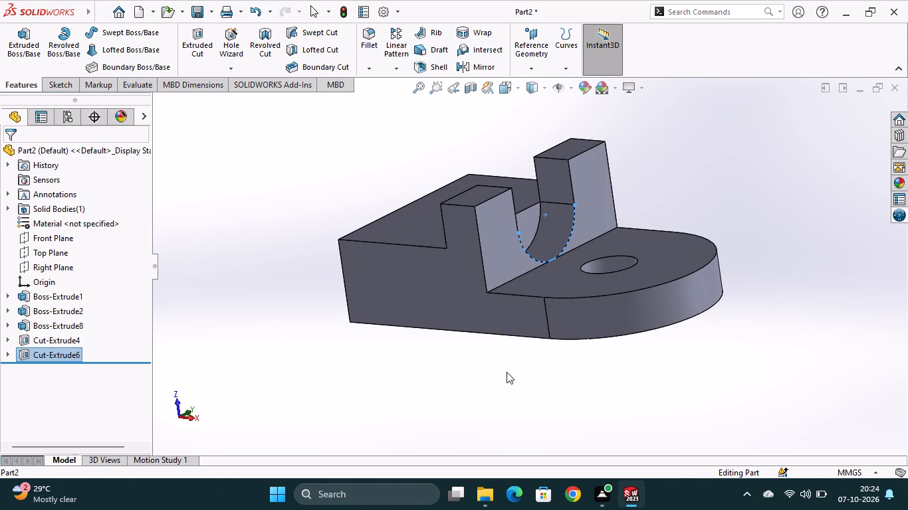
pyautogui.moveTo(508, 373); pyautogui.dragTo(412, 389, button='middle')
pyautogui.moveTo(512, 386); pyautogui.dragTo(629, 374, button='middle')
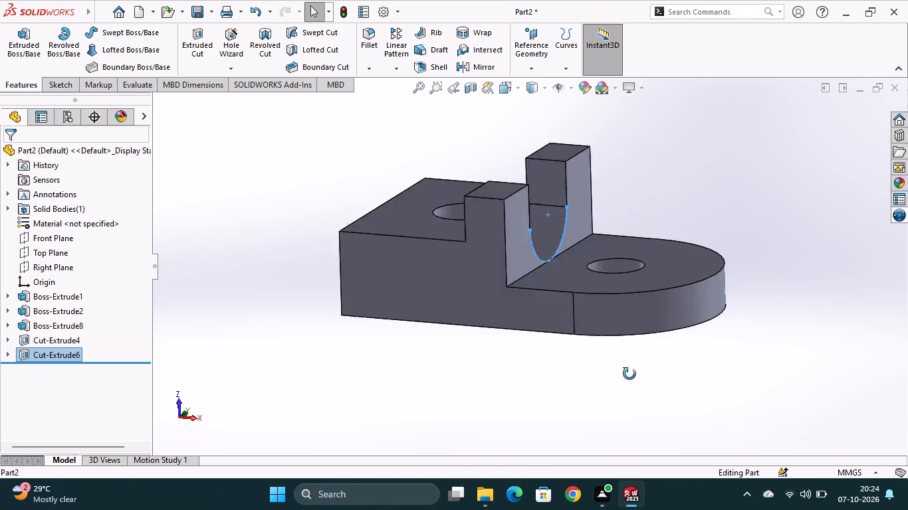
pyautogui.moveTo(629, 374); pyautogui.dragTo(649, 373, button='middle')
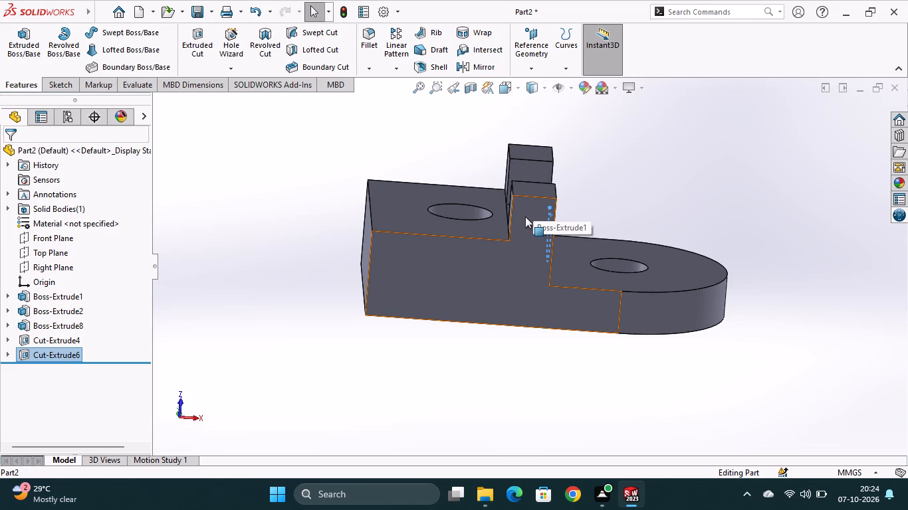
# On the bracket's long side face, sketch lines about 41 mm up from the thick end's top outer corner, across, and down to the upright's far top corner.
pyautogui.click(513, 253)
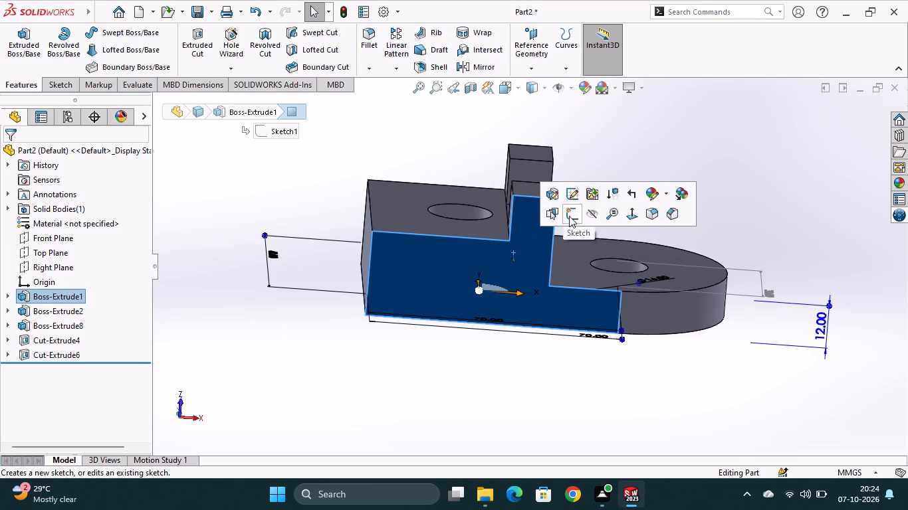
pyautogui.click(569, 217)
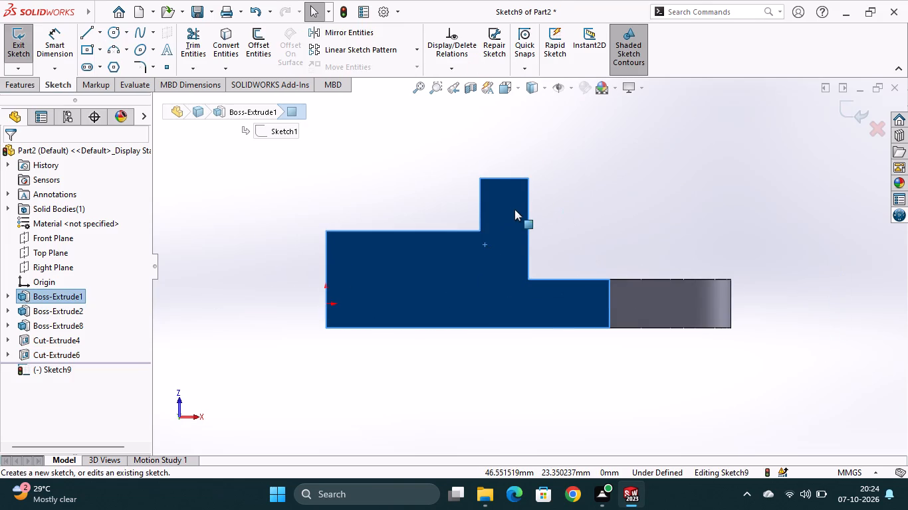
pyautogui.scroll(2, 514, 209)
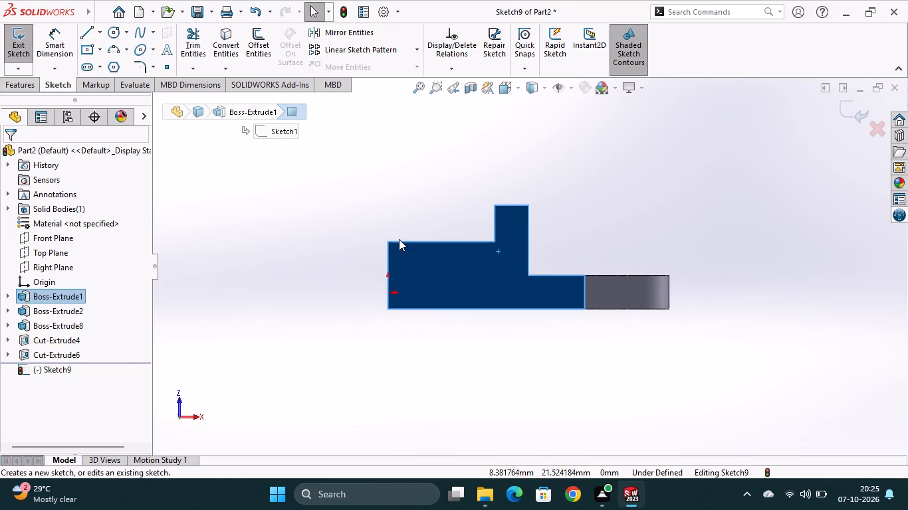
pyautogui.click(87, 29)
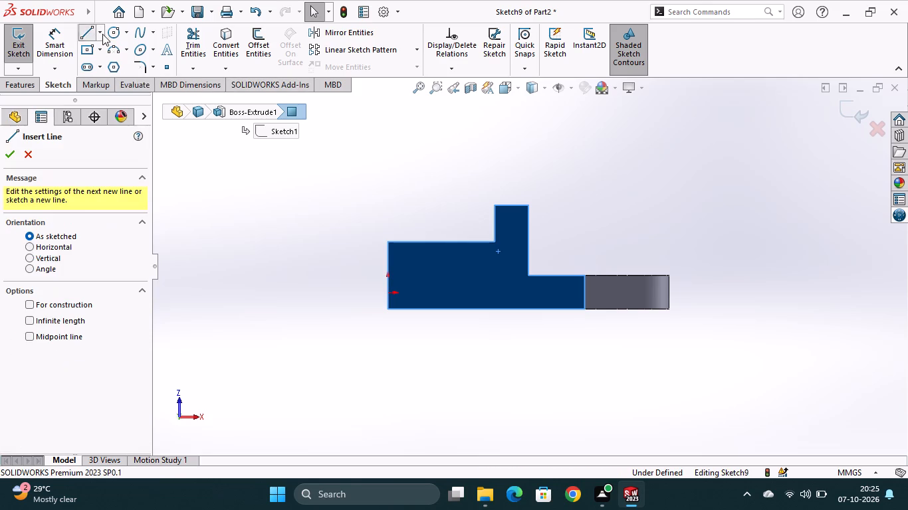
pyautogui.click(387, 238)
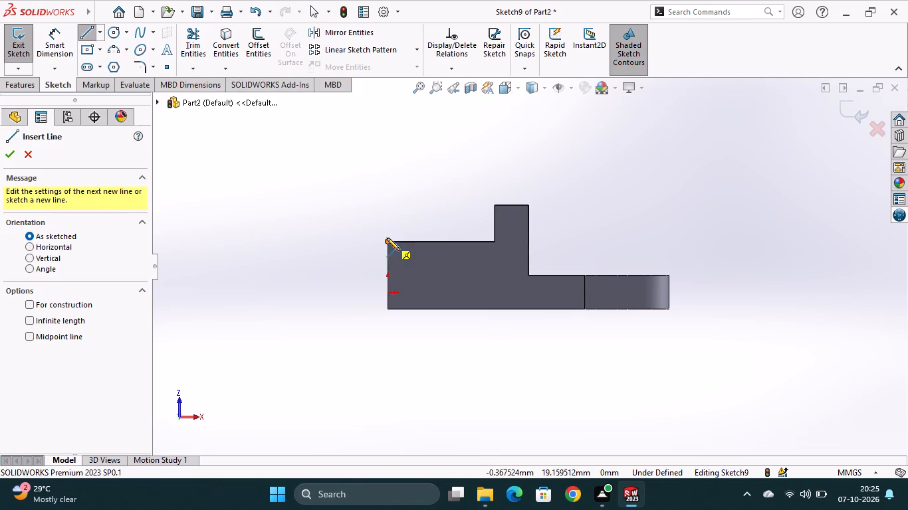
pyautogui.click(388, 126)
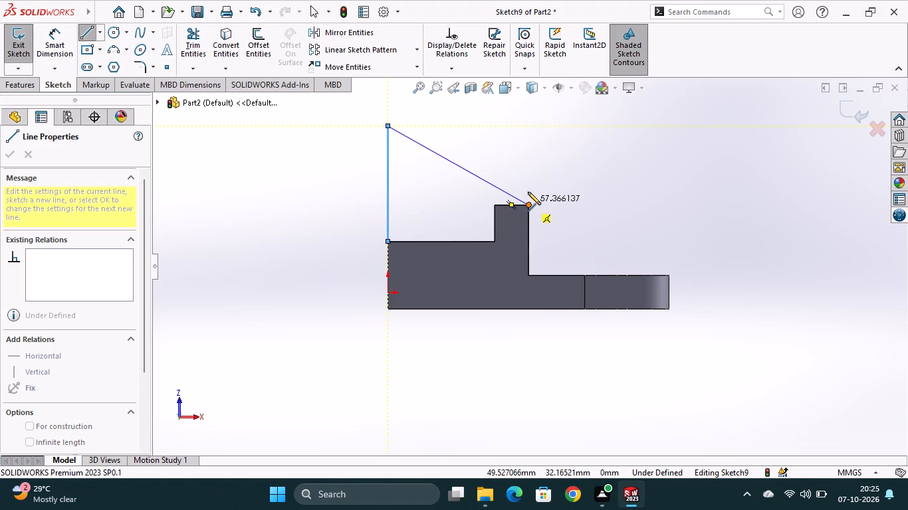
pyautogui.click(526, 127)
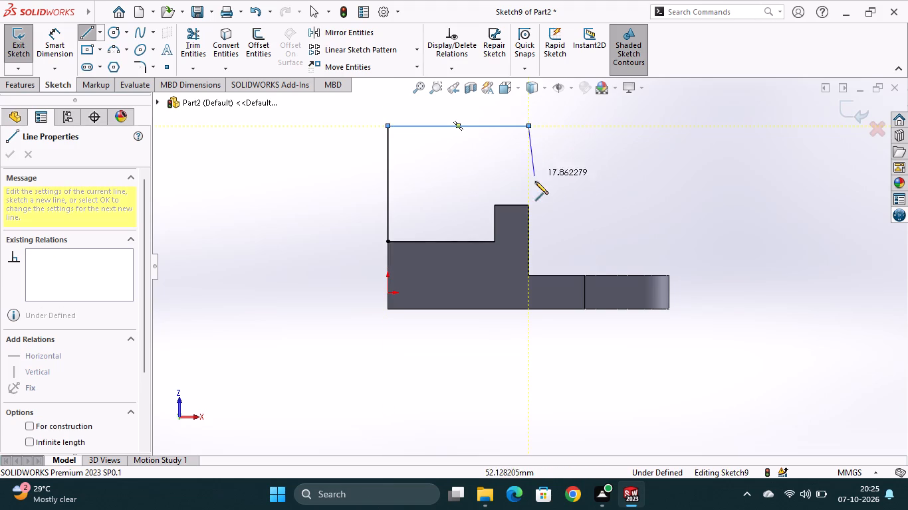
pyautogui.click(527, 207)
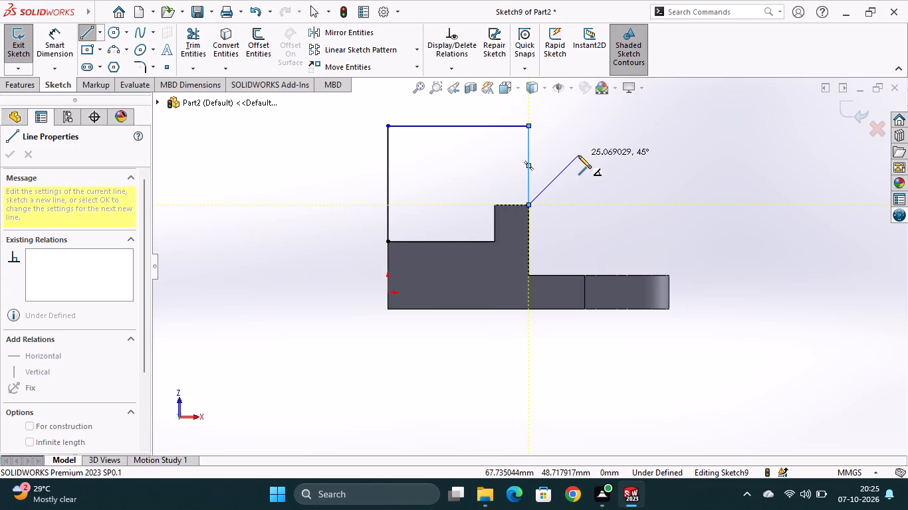
pyautogui.press('Escape')
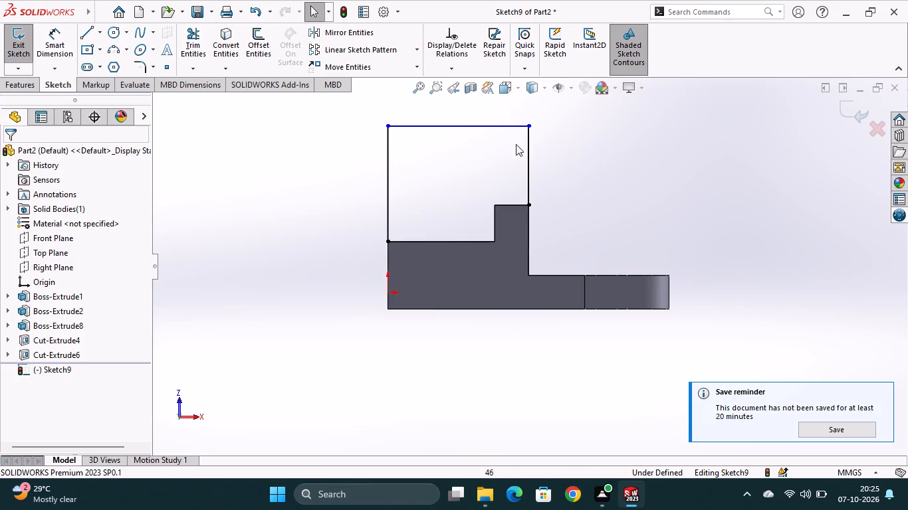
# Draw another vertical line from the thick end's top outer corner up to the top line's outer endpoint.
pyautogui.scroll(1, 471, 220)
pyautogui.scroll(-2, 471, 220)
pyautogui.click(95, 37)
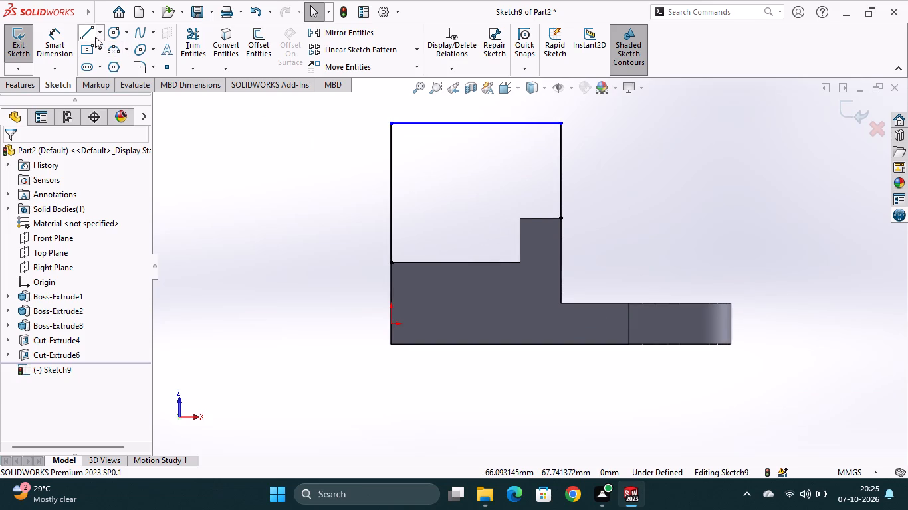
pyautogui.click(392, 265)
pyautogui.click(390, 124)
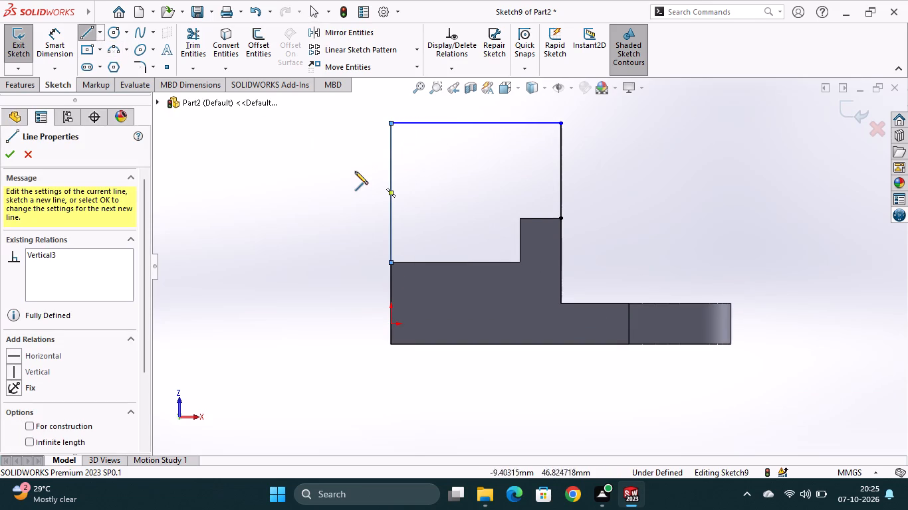
# Dimension the profile's outer height from the thick end's top corner to the top line as 40 mm.
pyautogui.click(42, 43)
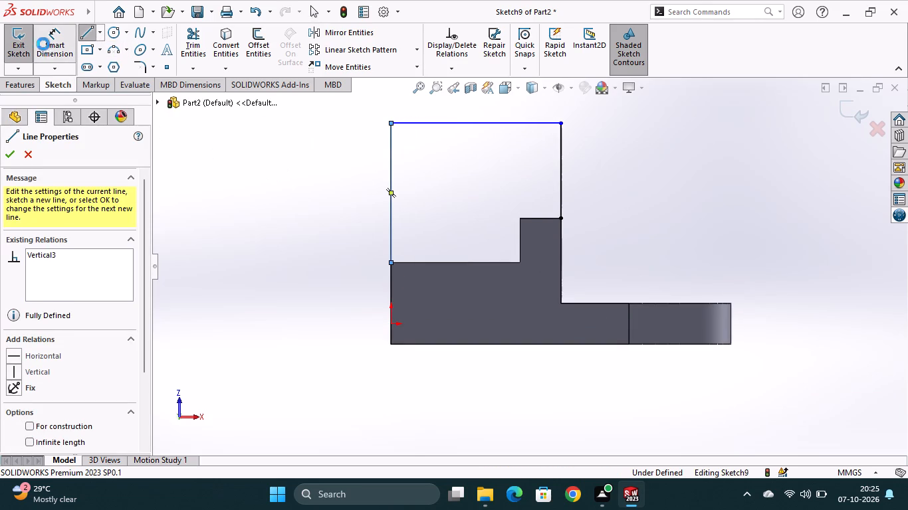
pyautogui.click(391, 262)
pyautogui.click(391, 122)
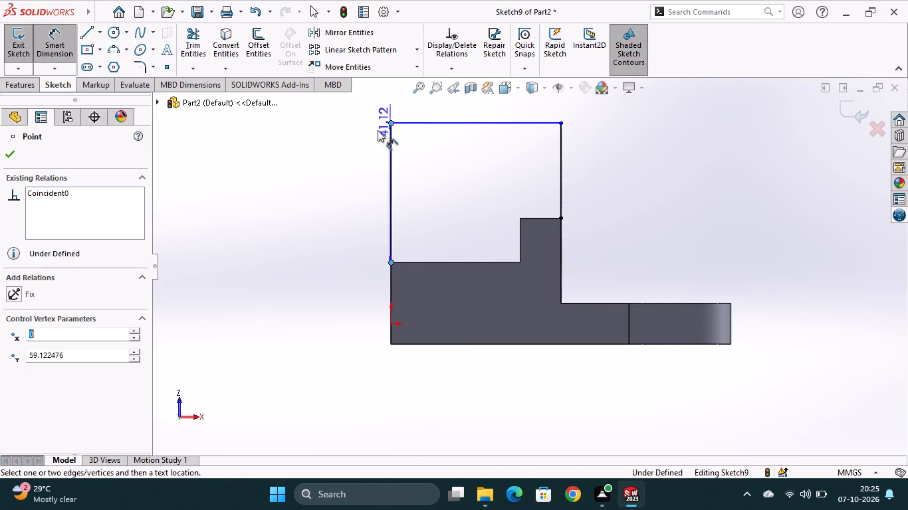
pyautogui.click(346, 188)
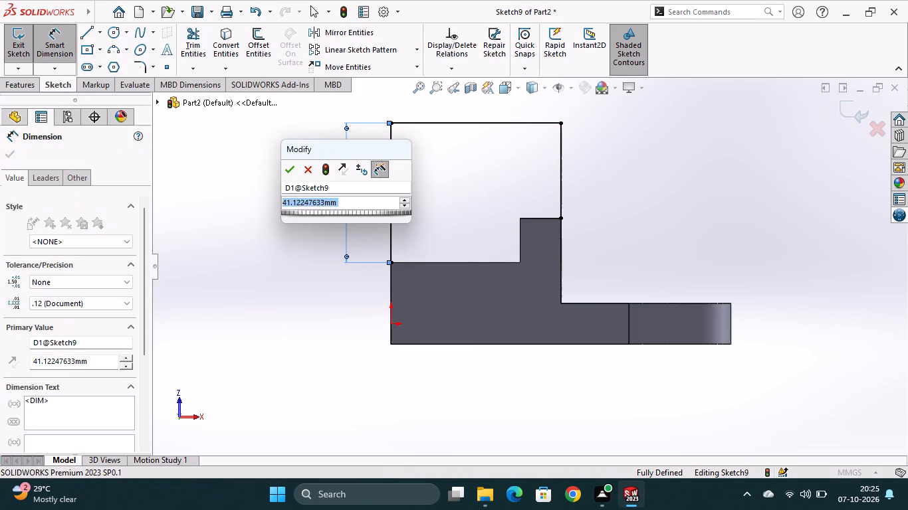
pyautogui.write('40')
pyautogui.press('Return')
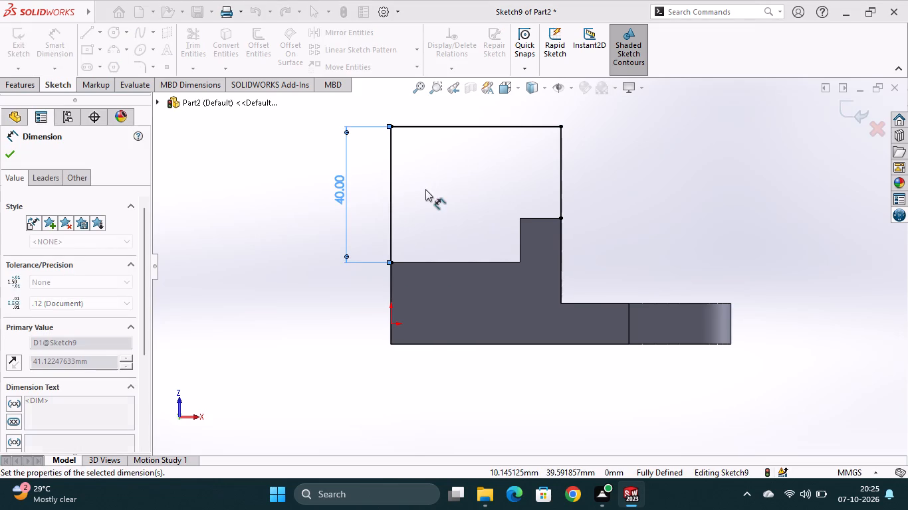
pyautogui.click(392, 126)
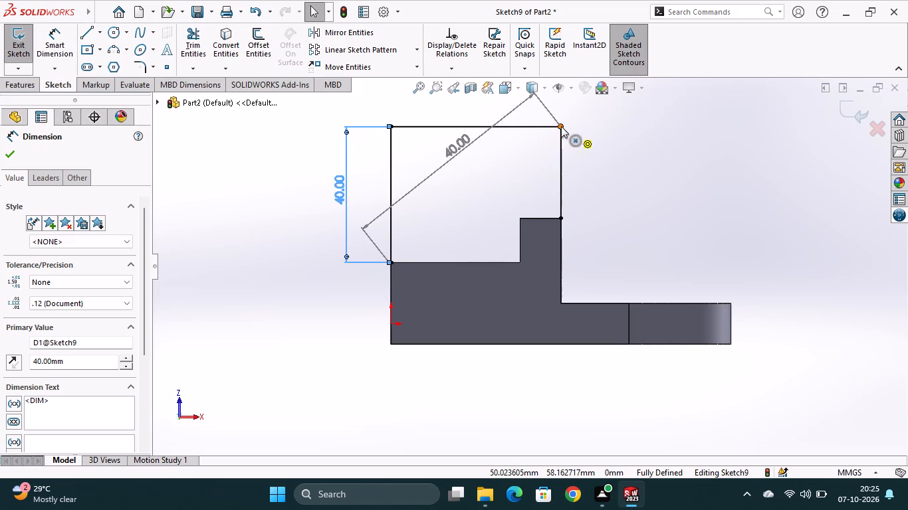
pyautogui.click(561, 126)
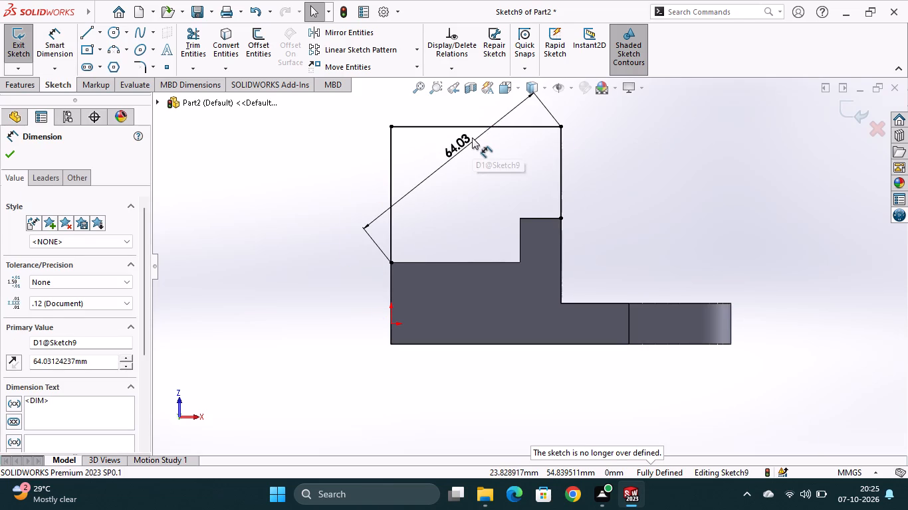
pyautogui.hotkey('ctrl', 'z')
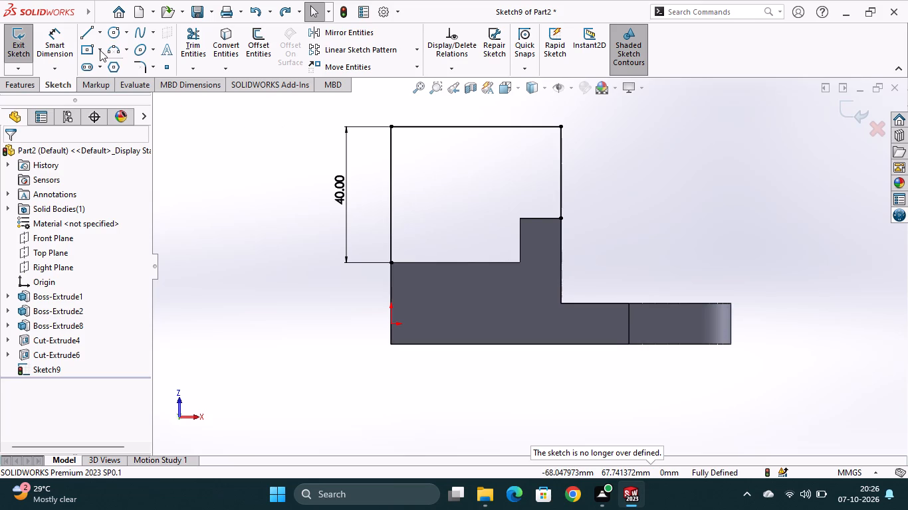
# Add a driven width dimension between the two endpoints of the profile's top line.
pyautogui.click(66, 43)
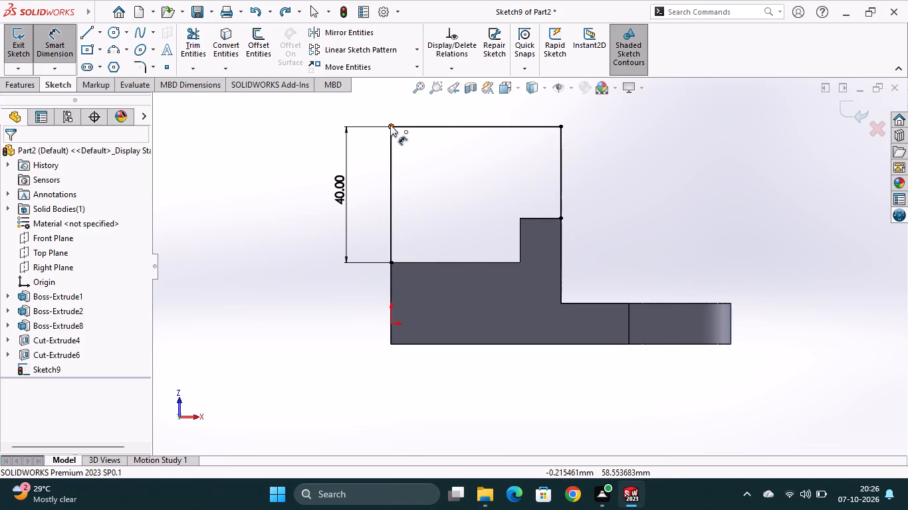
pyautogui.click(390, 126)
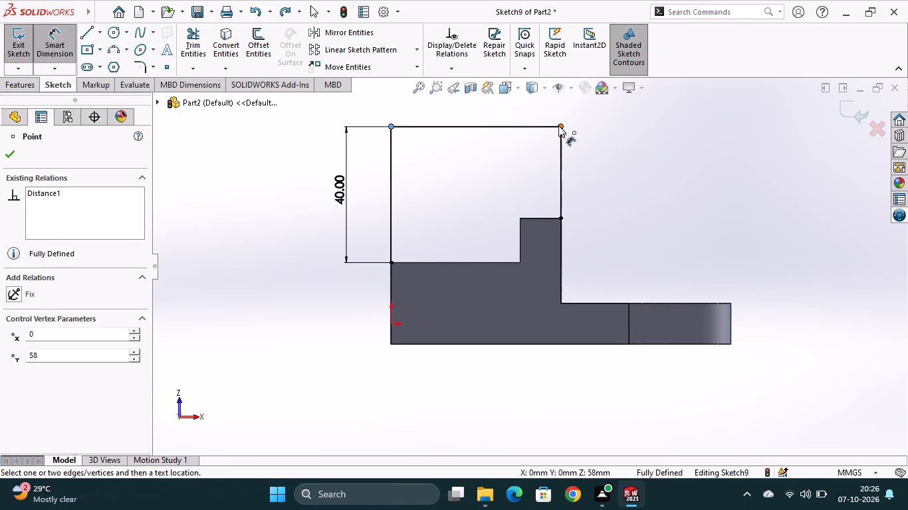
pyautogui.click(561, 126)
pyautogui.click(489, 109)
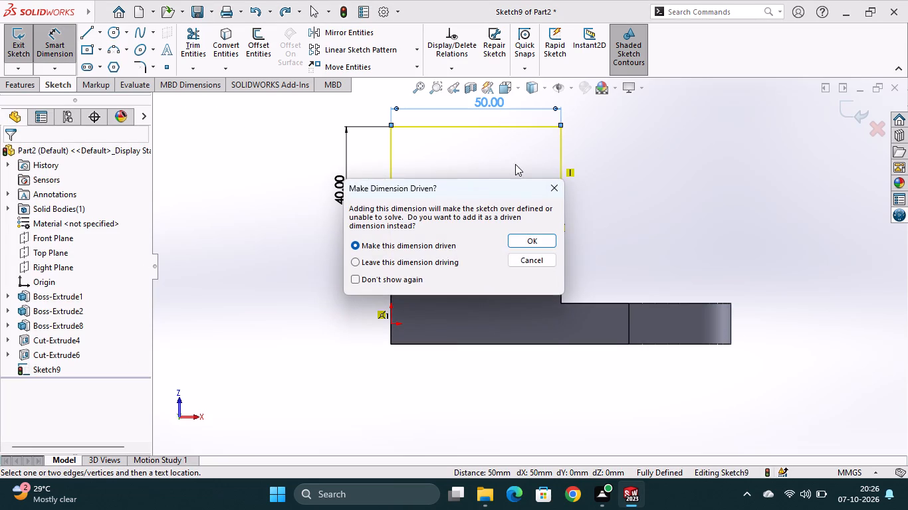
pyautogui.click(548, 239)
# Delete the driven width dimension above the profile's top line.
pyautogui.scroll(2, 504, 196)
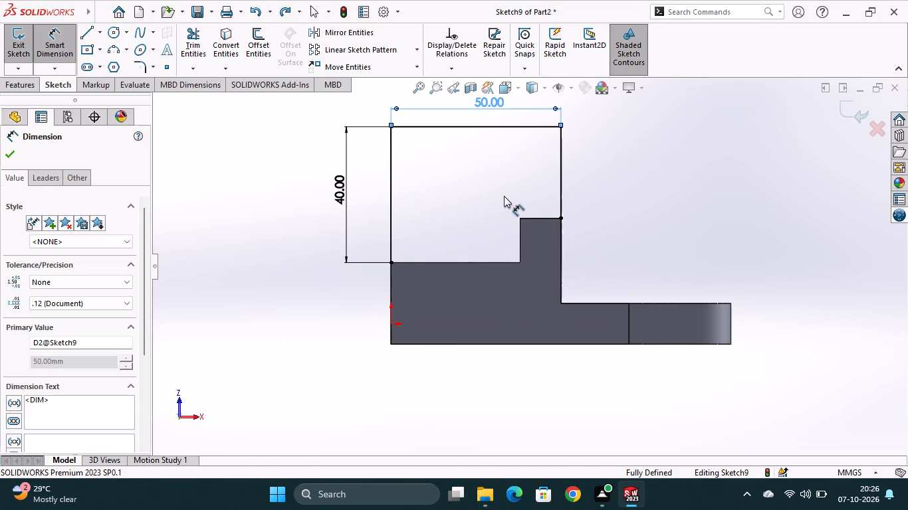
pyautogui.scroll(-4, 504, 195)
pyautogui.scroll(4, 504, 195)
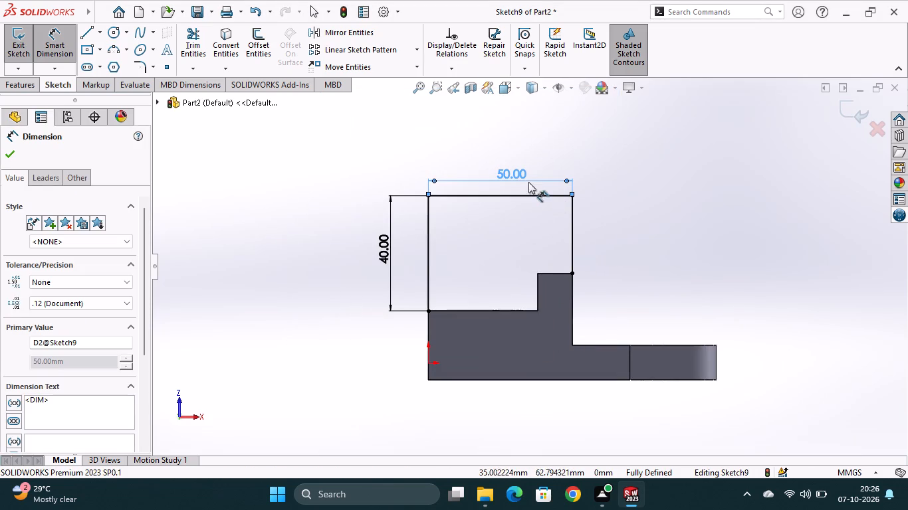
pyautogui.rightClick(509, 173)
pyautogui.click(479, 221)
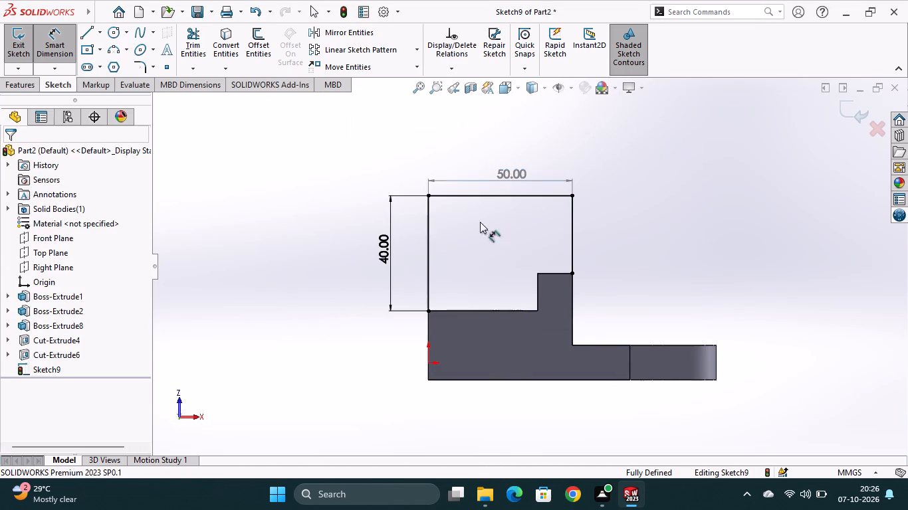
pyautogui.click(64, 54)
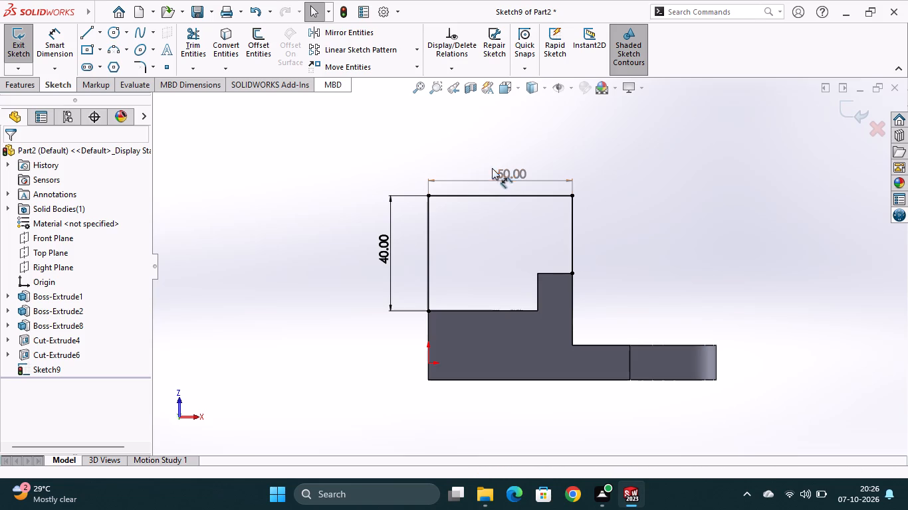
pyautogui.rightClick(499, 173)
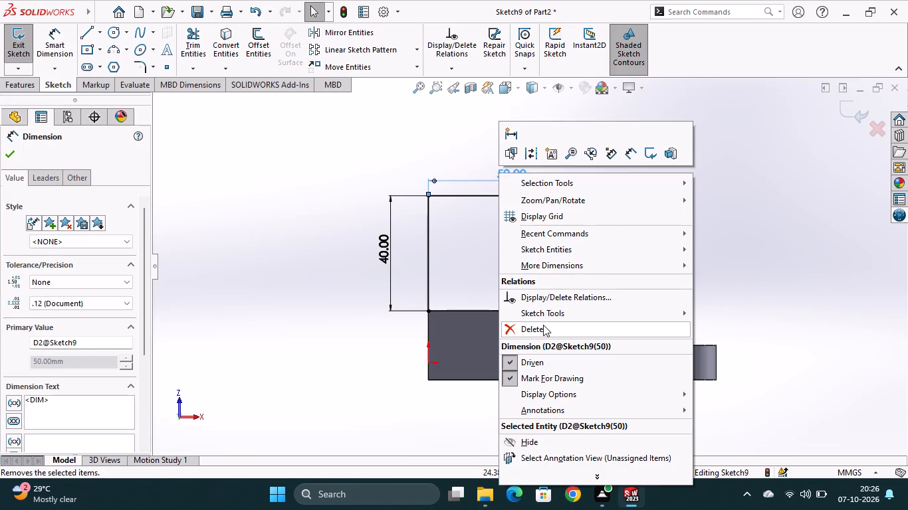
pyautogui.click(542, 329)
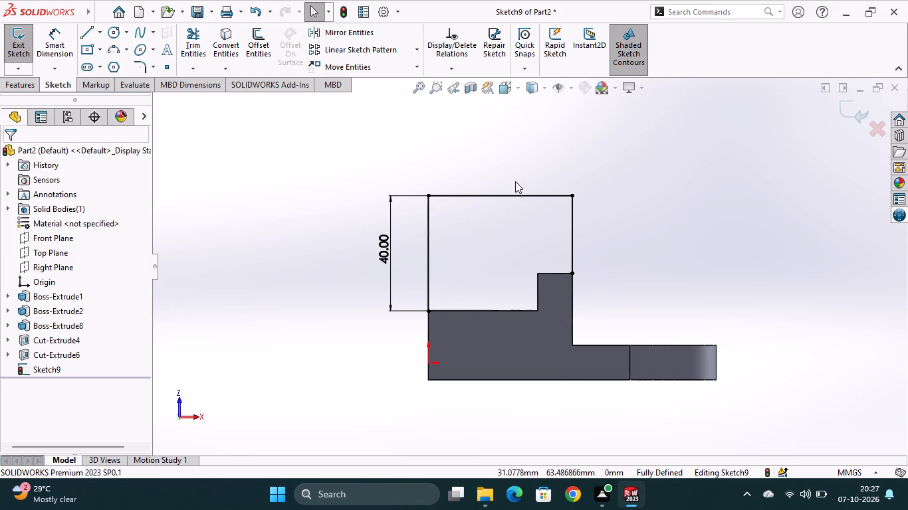
# Sketch two concentric circles centred on the top line's midpoint, about 19 mm and about 49 mm in diameter.
pyautogui.click(112, 33)
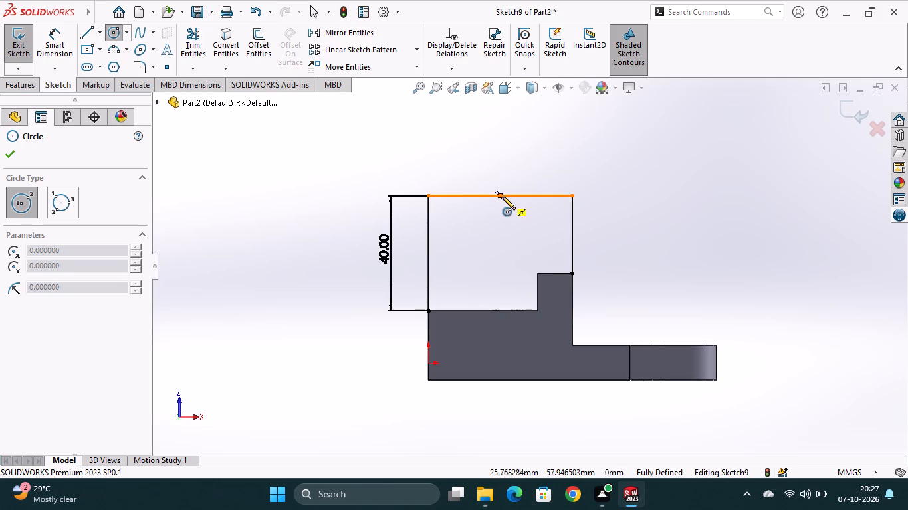
pyautogui.click(499, 195)
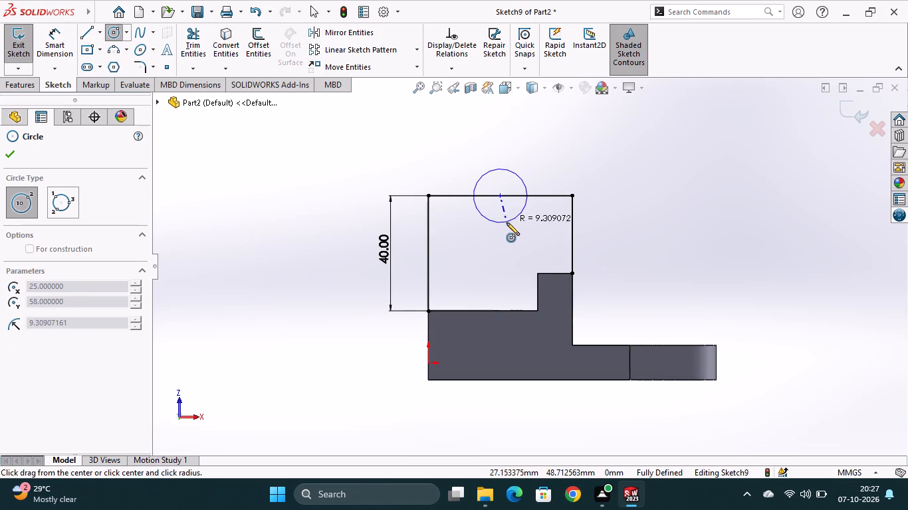
pyautogui.click(507, 222)
pyautogui.click(501, 195)
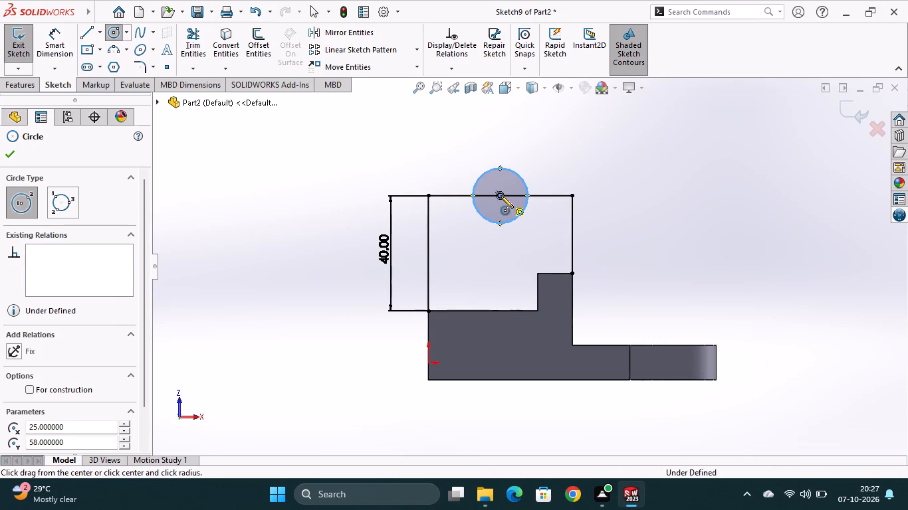
pyautogui.click(514, 264)
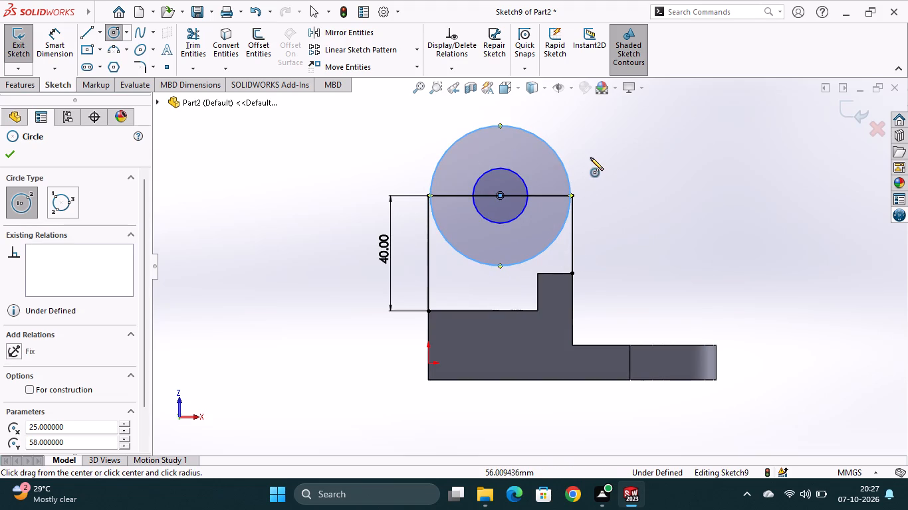
pyautogui.press('Escape')
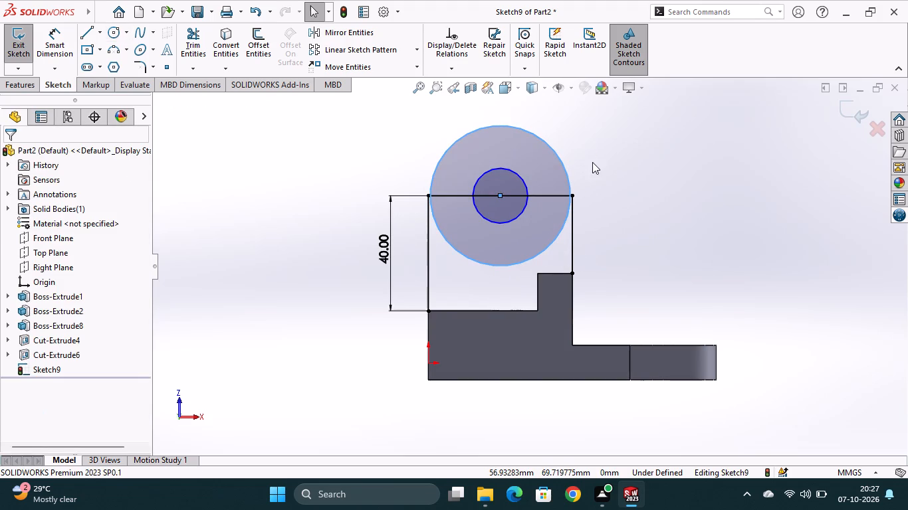
# Dimension the inner circle's diameter as 18 mm and the outer circle's diameter as 40 mm.
pyautogui.click(64, 42)
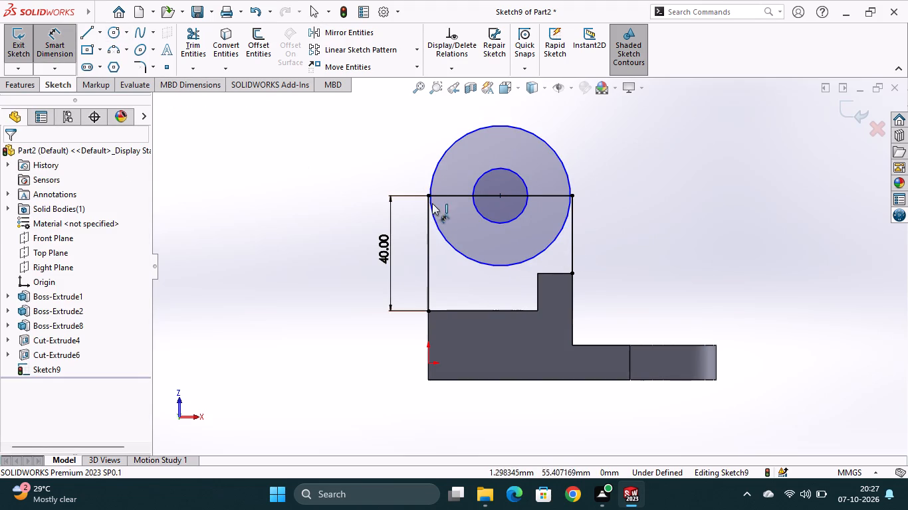
pyautogui.click(522, 183)
pyautogui.click(525, 162)
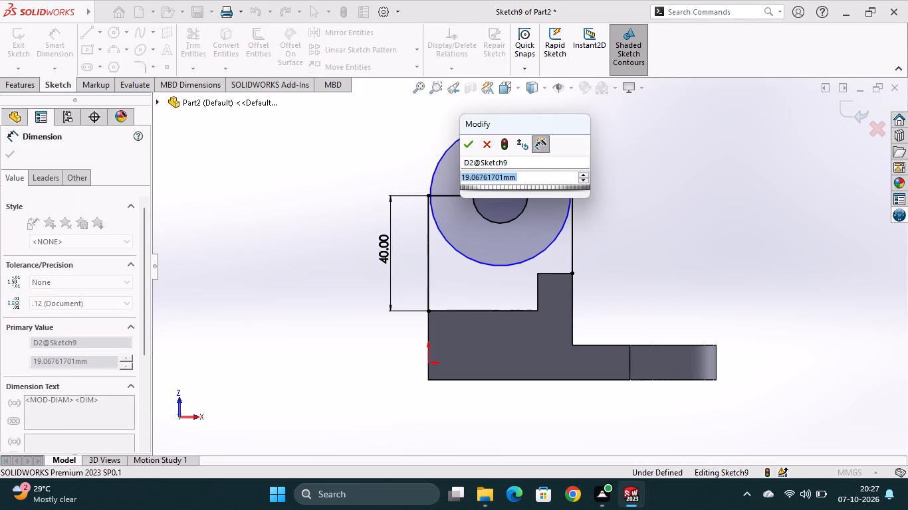
pyautogui.write('18')
pyautogui.press('Return')
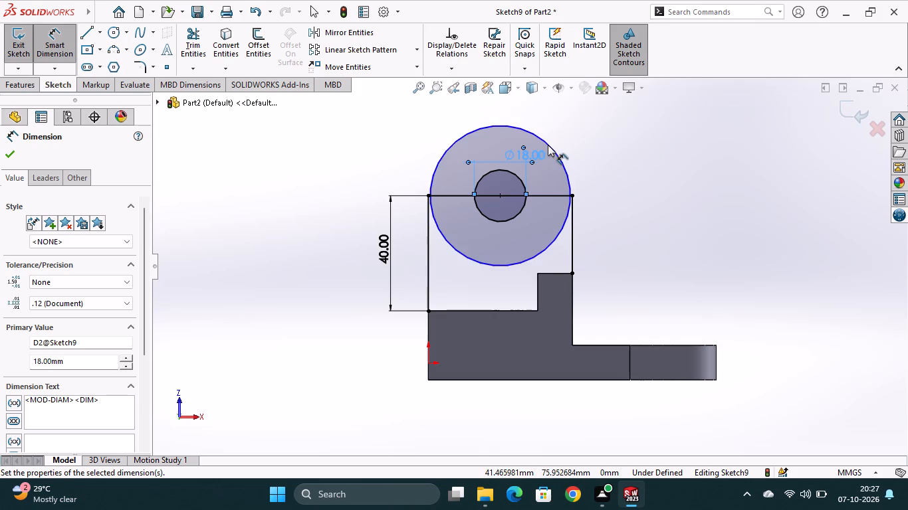
pyautogui.click(548, 143)
pyautogui.click(550, 126)
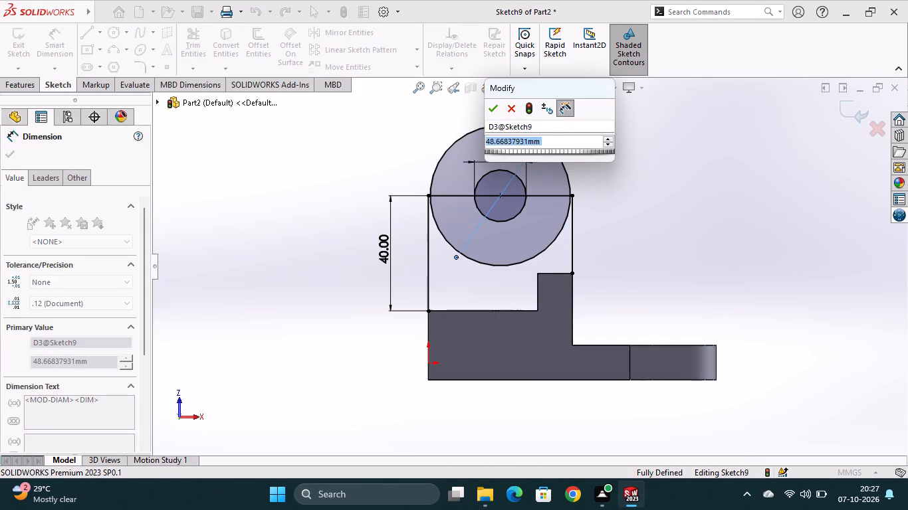
pyautogui.write('40')
pyautogui.press('Return')
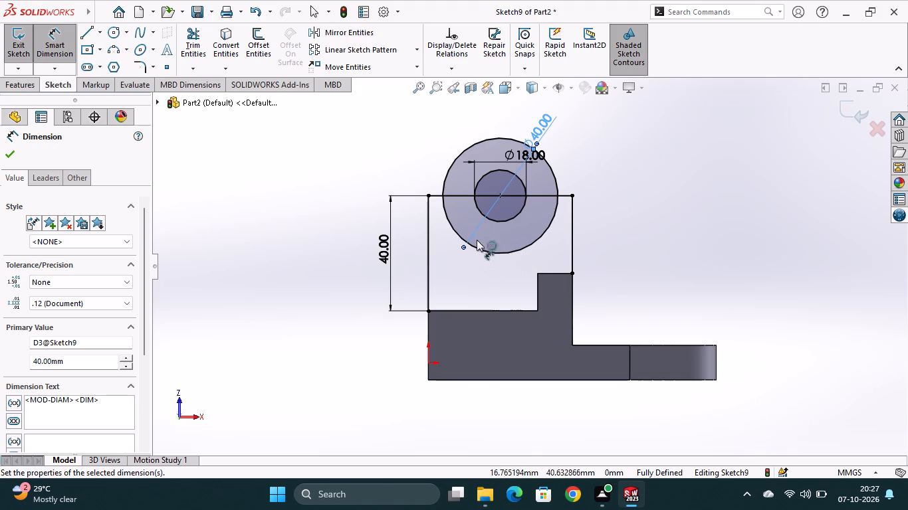
# Delete the outer vertical profile line rising from the thick end's top corner, together with its 40 mm height dimension.
pyautogui.moveTo(645, 276); pyautogui.dragTo(584, 337, button='middle')
pyautogui.scroll(-1, 646, 280)
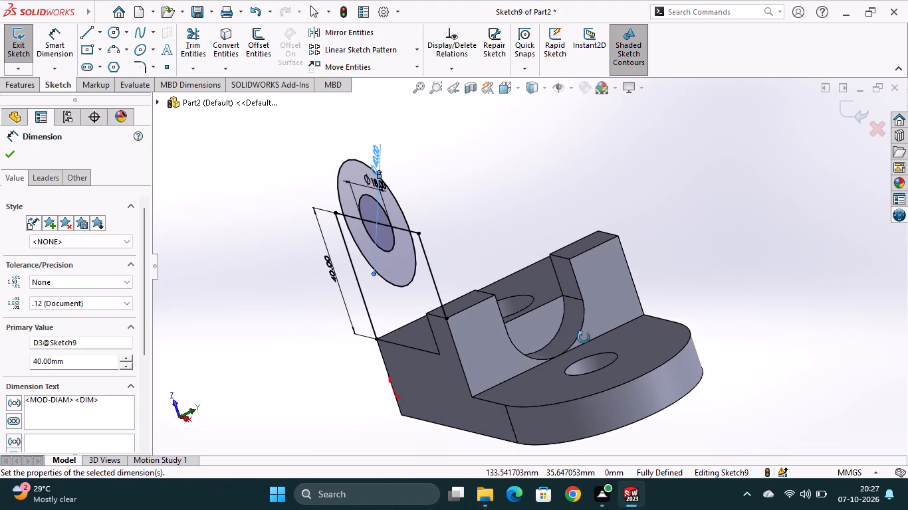
pyautogui.moveTo(584, 337); pyautogui.dragTo(644, 305, button='middle')
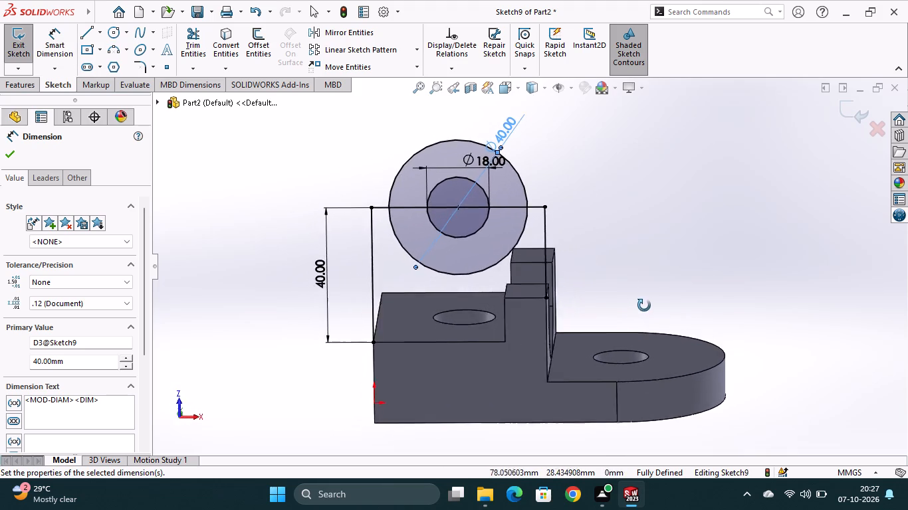
pyautogui.moveTo(644, 305); pyautogui.dragTo(653, 272, button='middle')
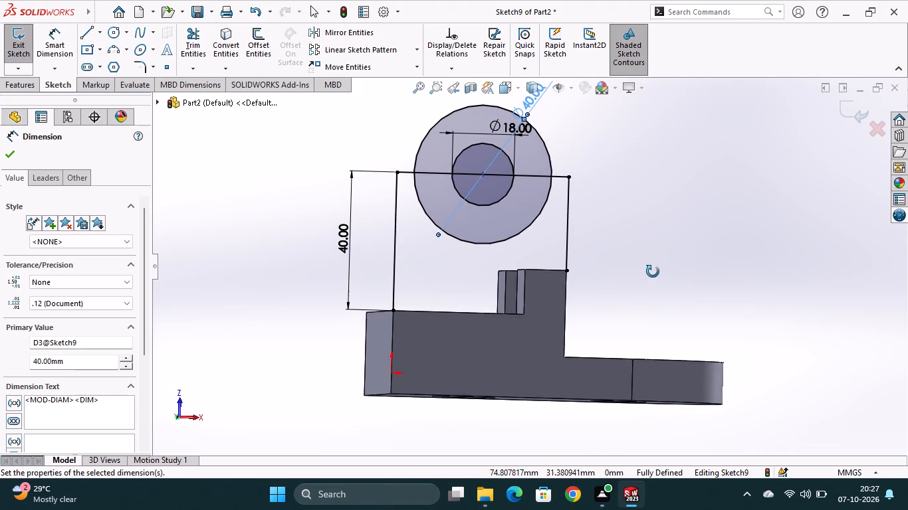
pyautogui.moveTo(653, 272); pyautogui.dragTo(645, 266, button='middle')
pyautogui.scroll(1, 645, 265)
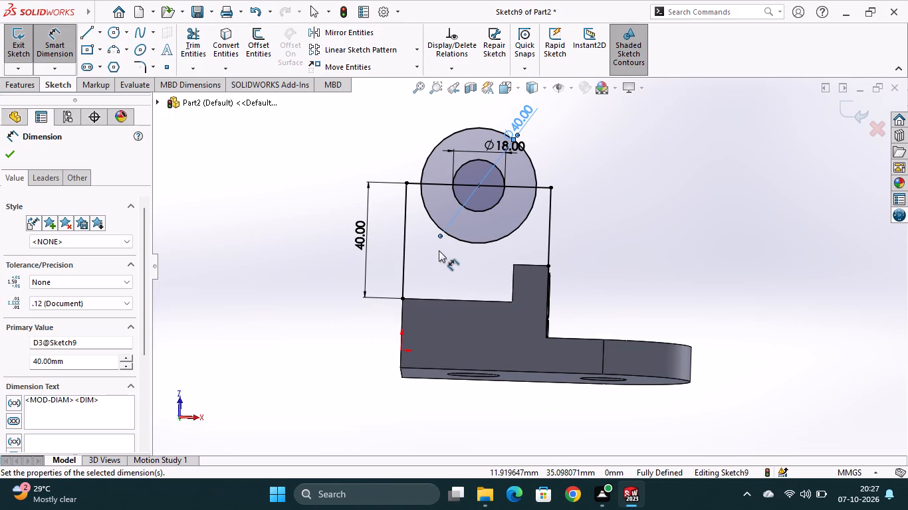
pyautogui.click(406, 242)
pyautogui.press('Delete')
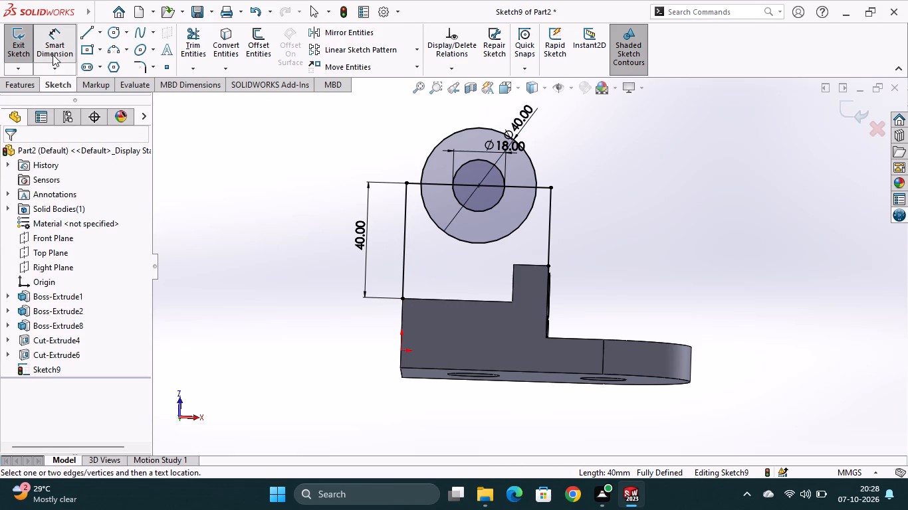
pyautogui.click(56, 51)
pyautogui.click(404, 251)
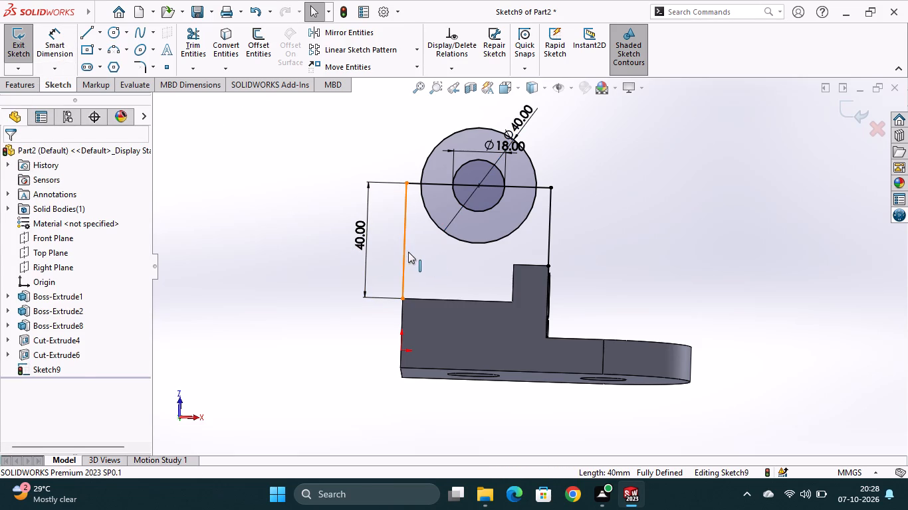
pyautogui.press('Delete')
pyautogui.click(394, 245)
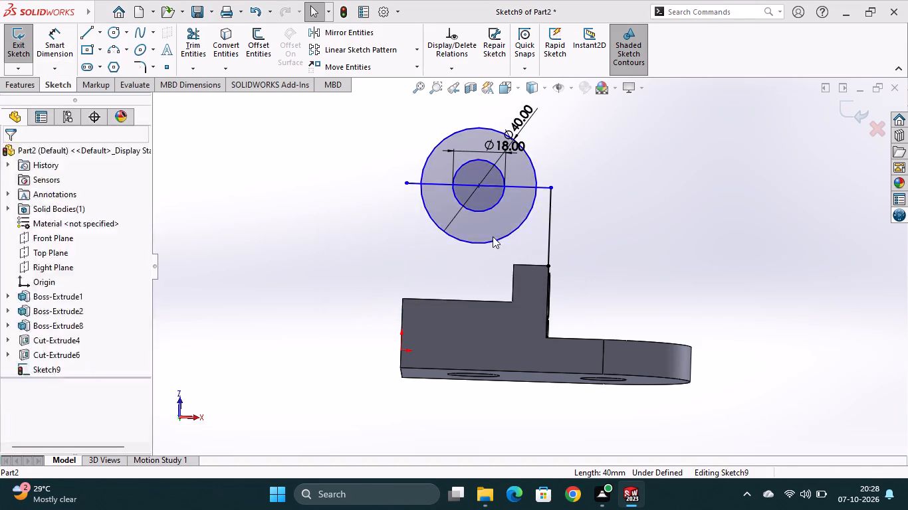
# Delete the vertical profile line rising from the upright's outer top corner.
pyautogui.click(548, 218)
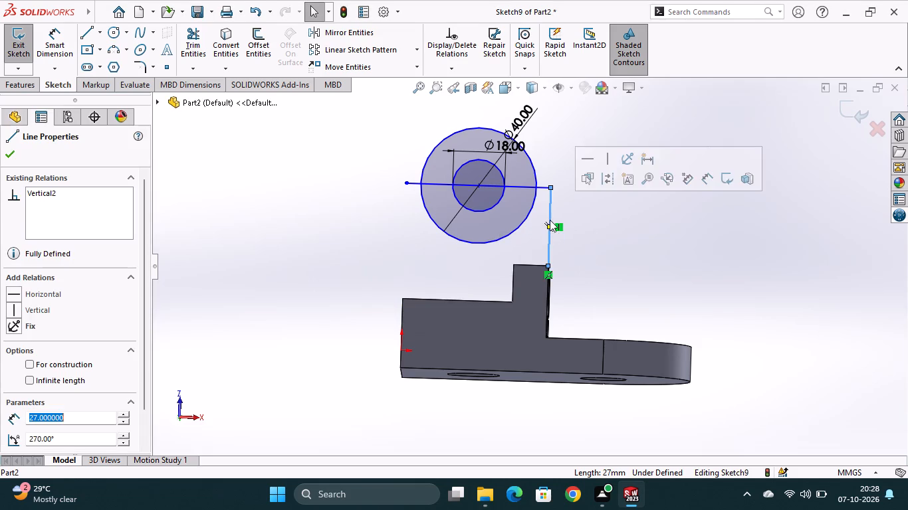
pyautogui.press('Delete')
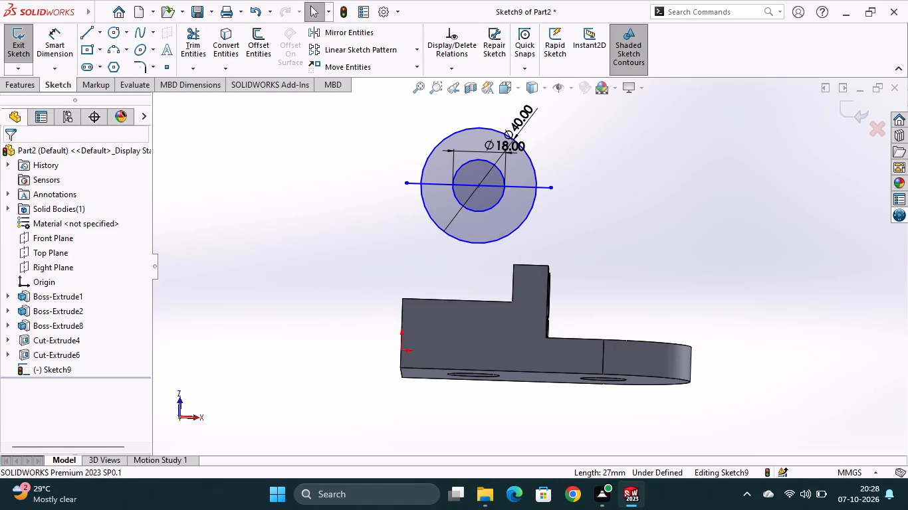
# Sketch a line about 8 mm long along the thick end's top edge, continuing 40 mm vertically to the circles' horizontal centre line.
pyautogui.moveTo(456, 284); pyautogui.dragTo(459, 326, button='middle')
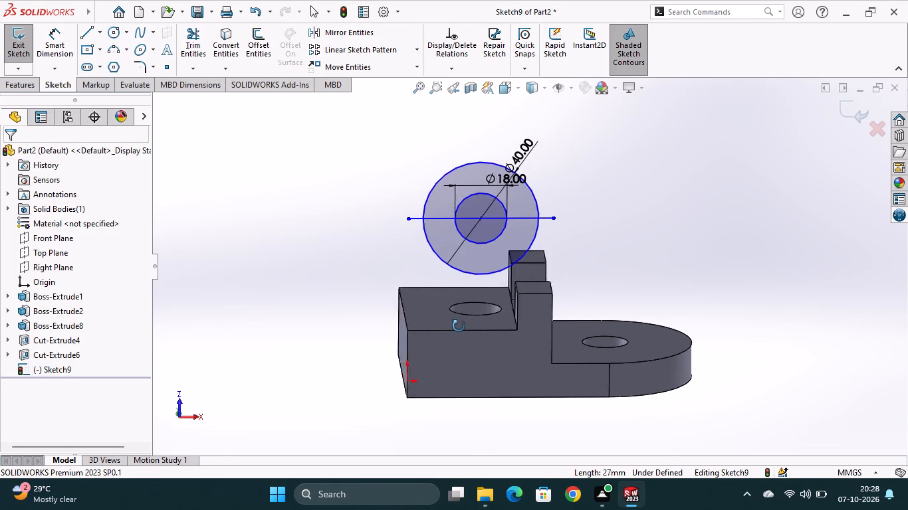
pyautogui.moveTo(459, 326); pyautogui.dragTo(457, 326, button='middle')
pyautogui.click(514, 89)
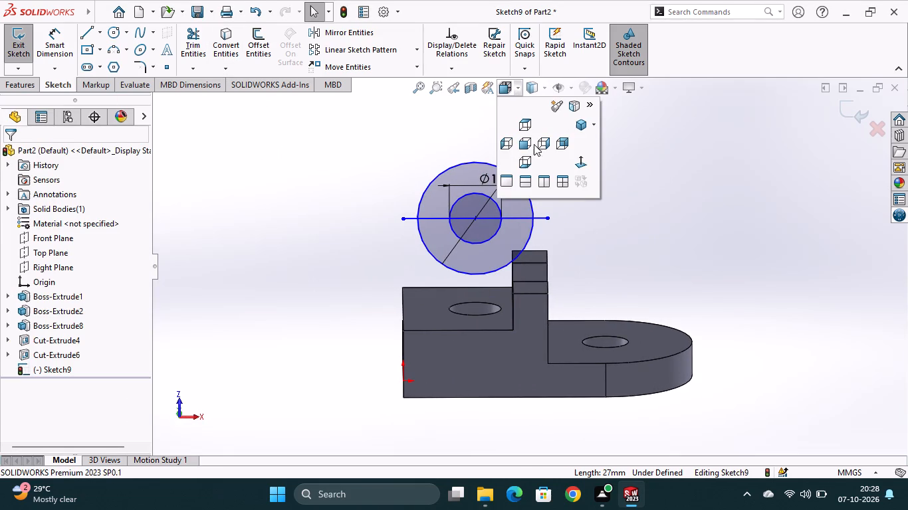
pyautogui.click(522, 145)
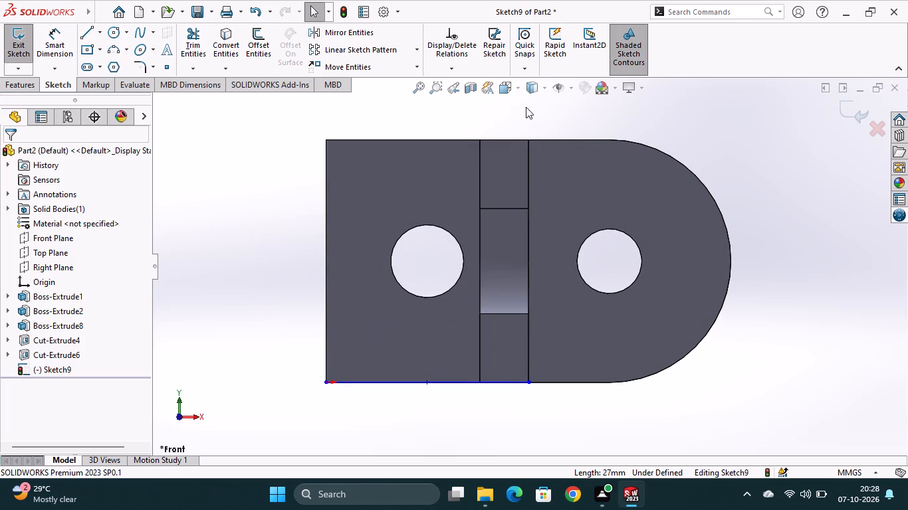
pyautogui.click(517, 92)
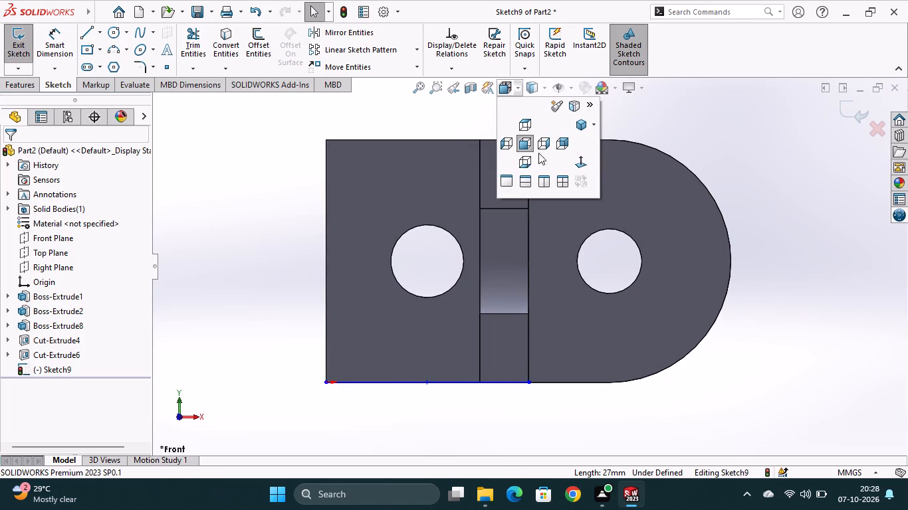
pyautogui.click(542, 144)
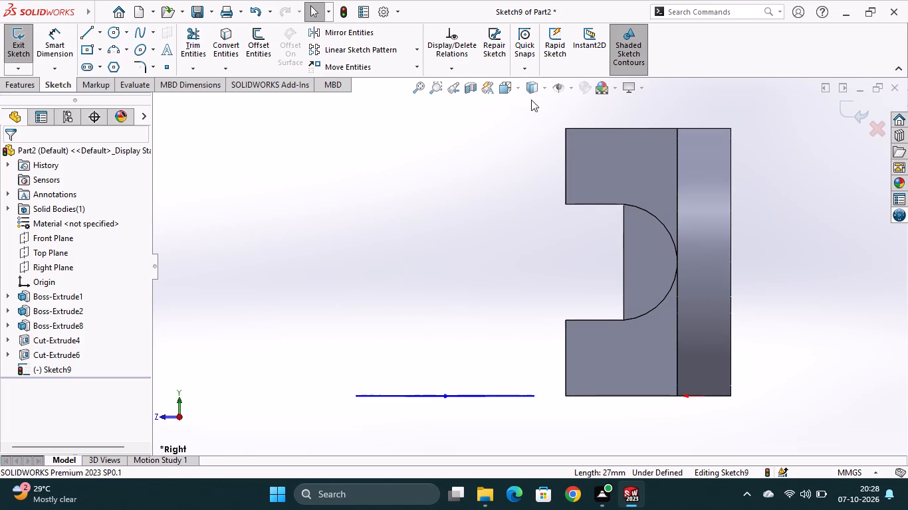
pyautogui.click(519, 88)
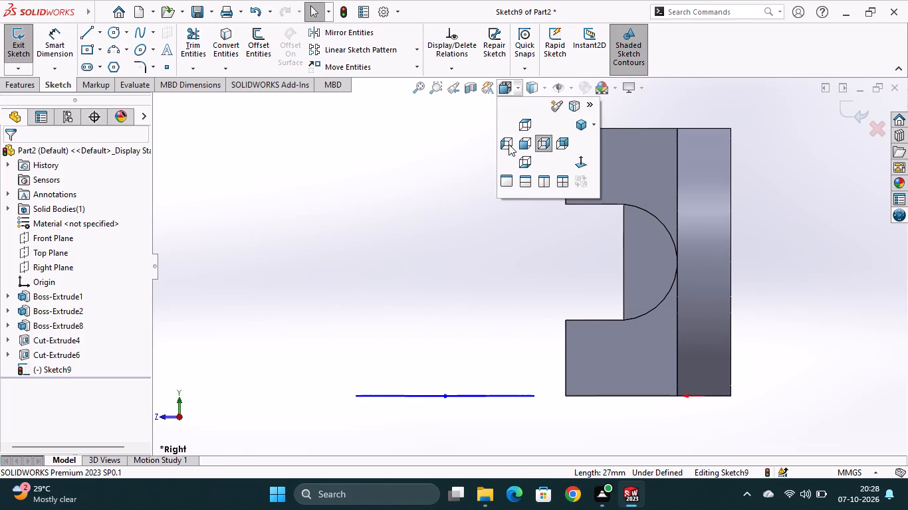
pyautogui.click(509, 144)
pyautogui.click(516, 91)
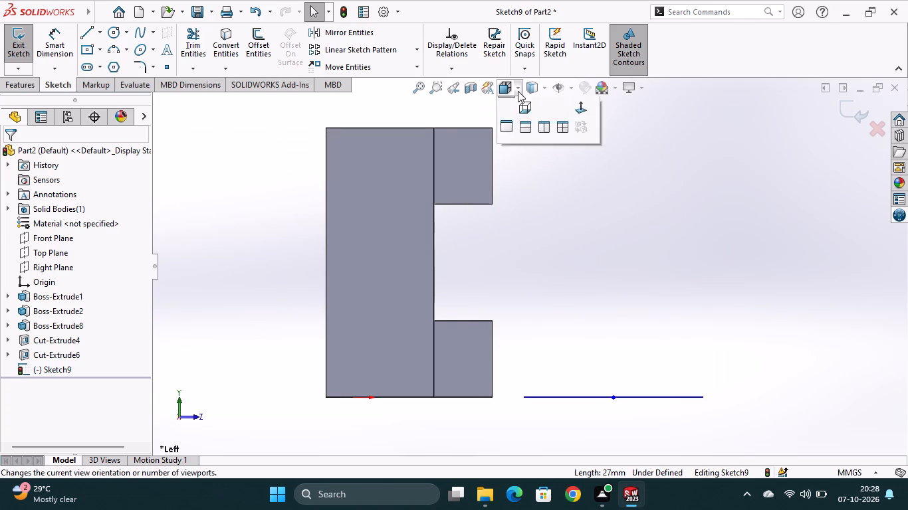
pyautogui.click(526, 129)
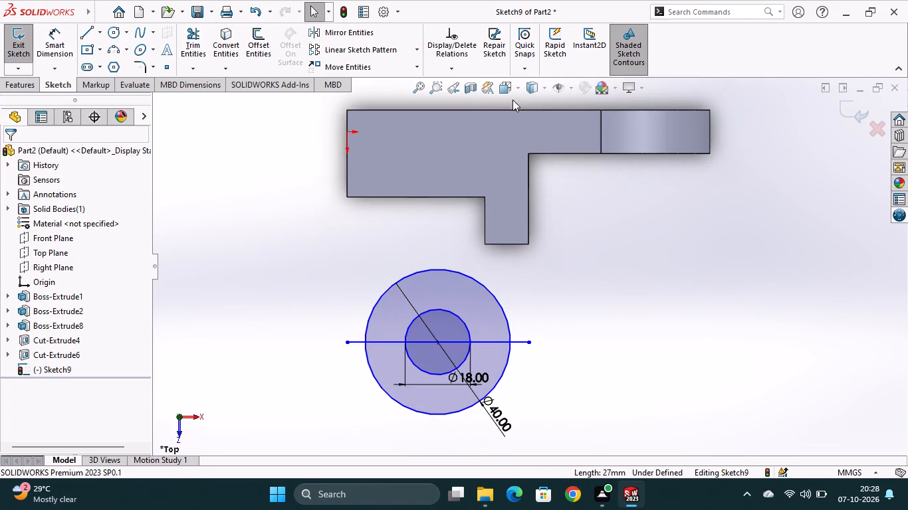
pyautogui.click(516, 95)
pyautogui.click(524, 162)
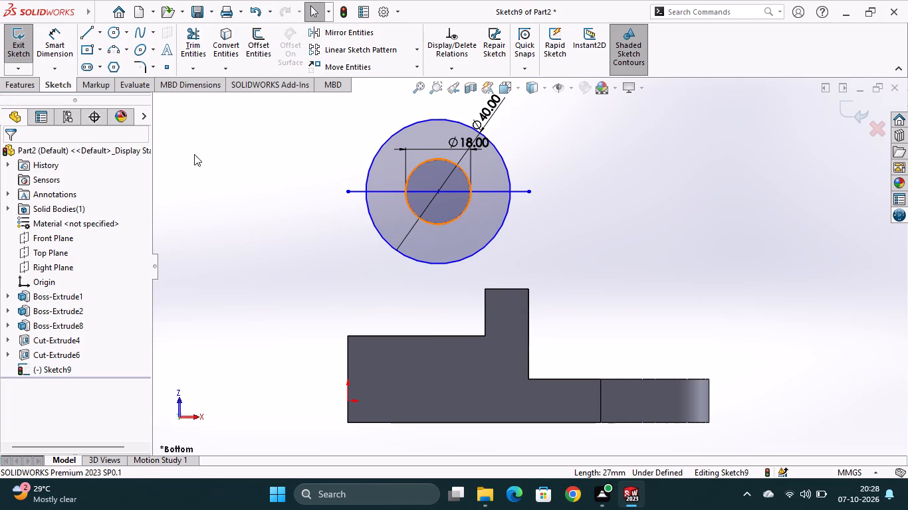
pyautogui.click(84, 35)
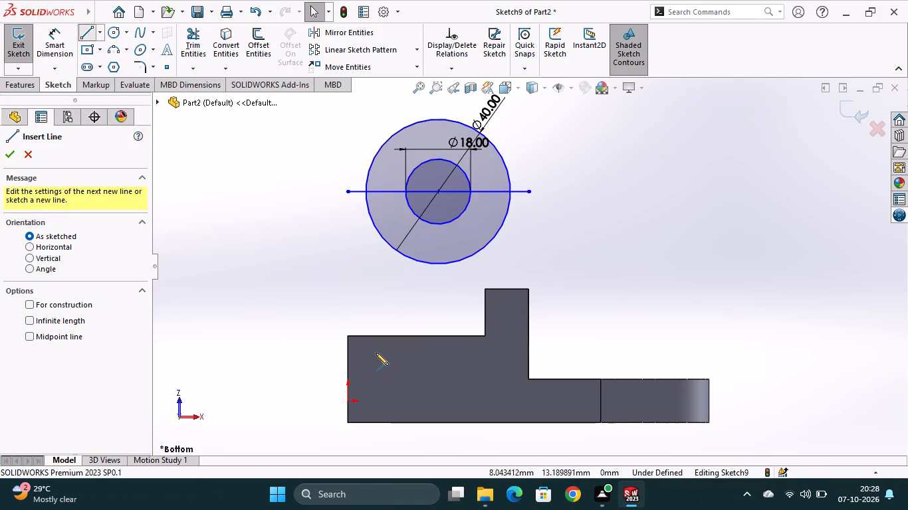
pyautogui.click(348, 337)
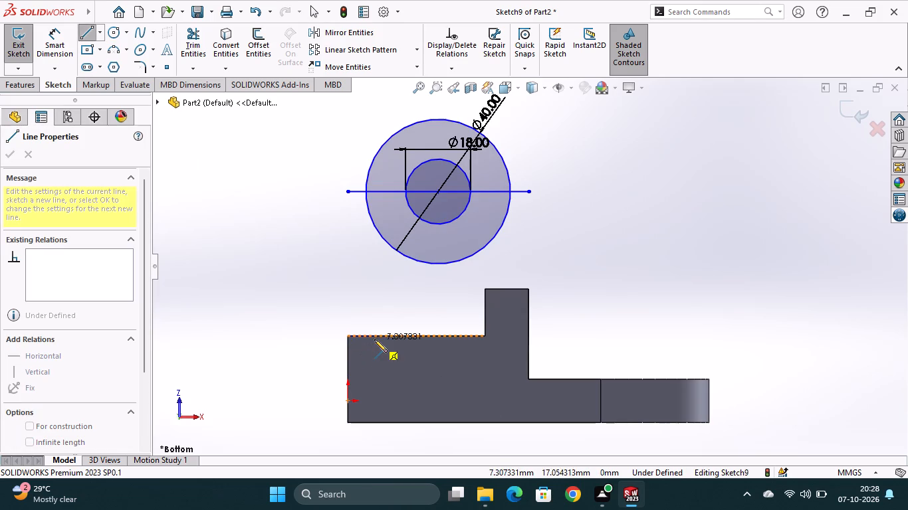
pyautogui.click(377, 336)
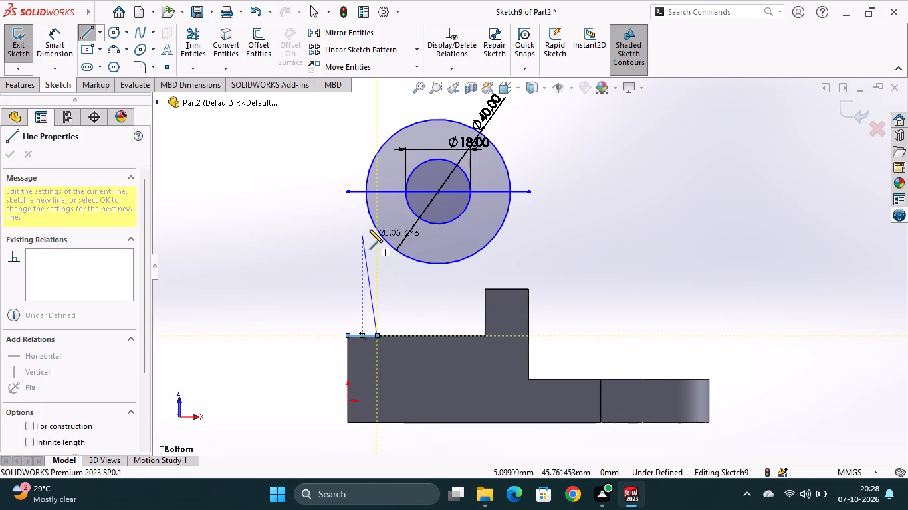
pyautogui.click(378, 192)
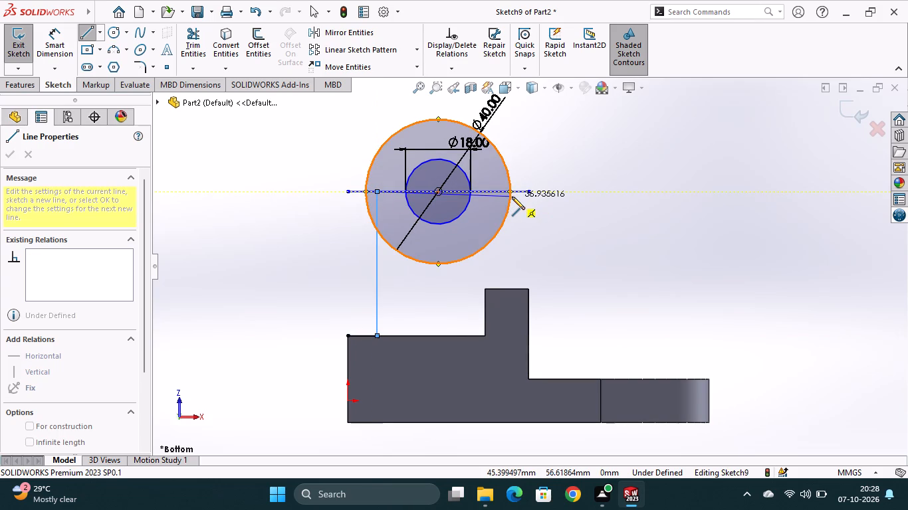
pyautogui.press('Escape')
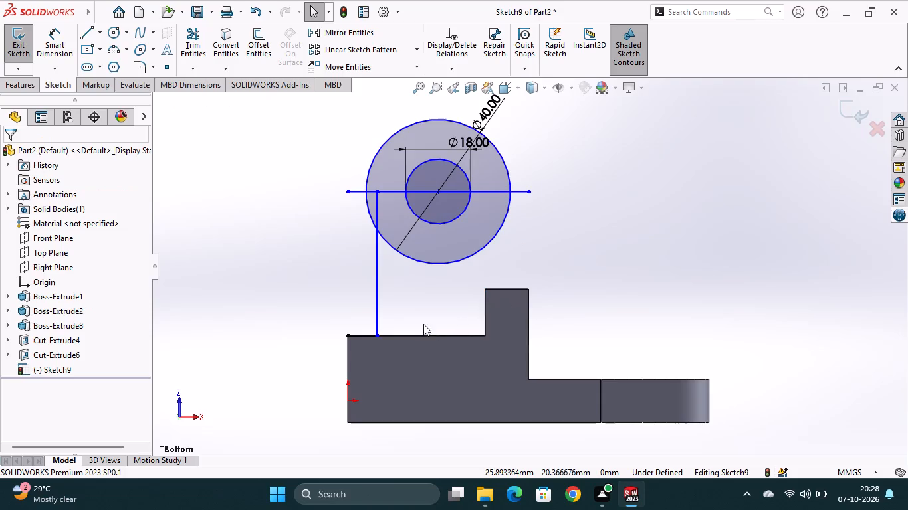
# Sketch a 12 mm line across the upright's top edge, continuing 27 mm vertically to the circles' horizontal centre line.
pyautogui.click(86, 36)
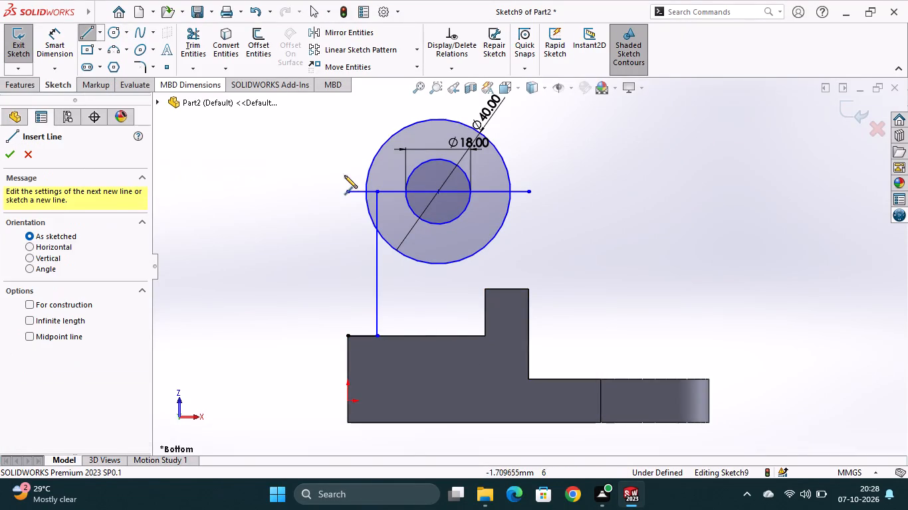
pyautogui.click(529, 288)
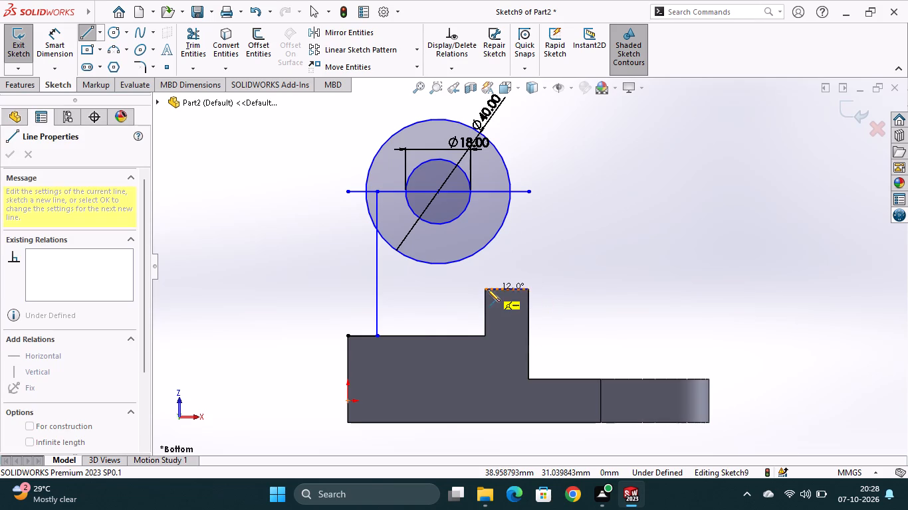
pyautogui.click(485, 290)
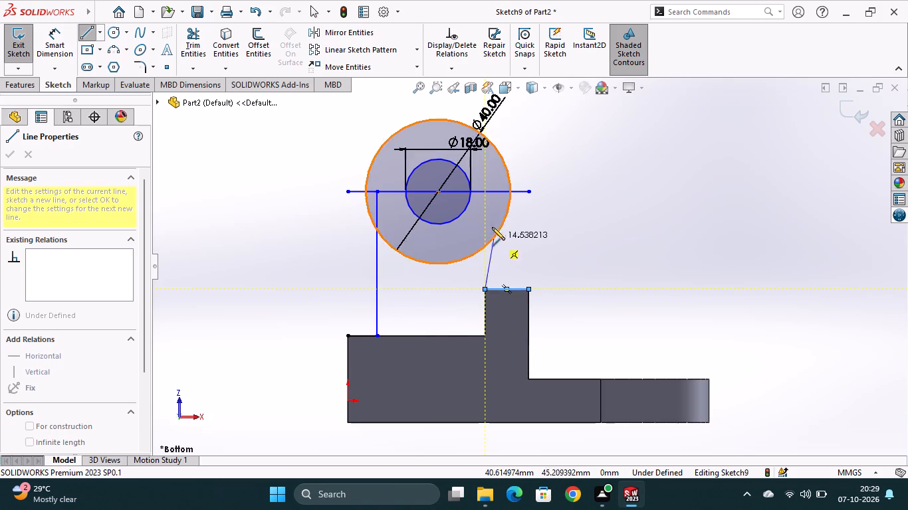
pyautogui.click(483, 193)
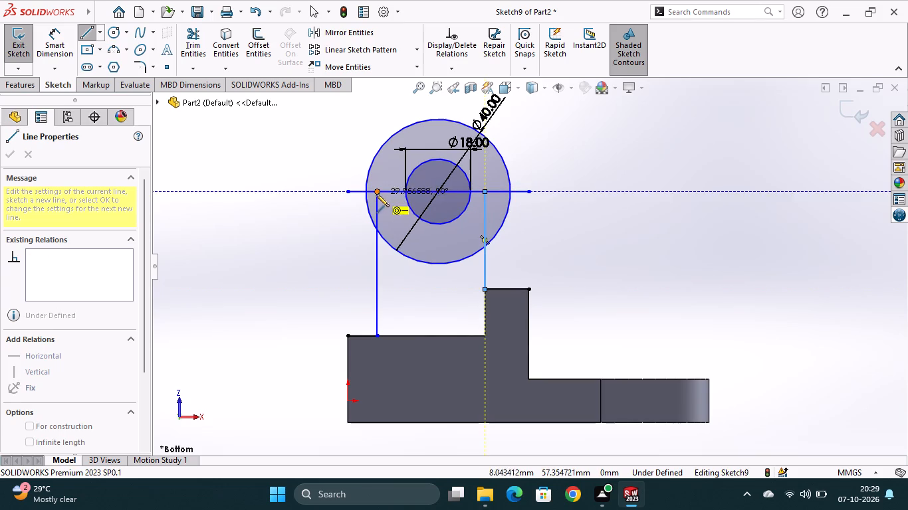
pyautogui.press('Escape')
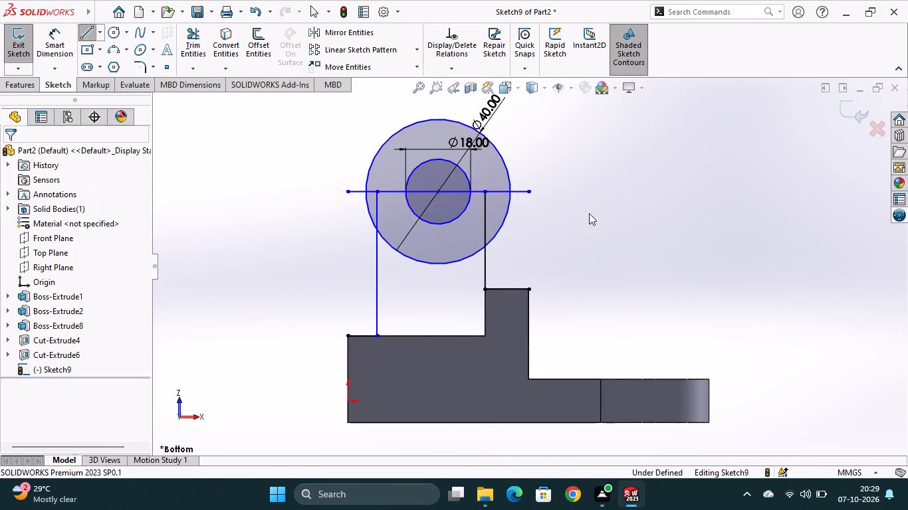
# Undo the entire circular lug profile sketch above the thick end, keeping the half-round cut in the upright.
pyautogui.hotkey('ctrl', 'z')
pyautogui.hotkey('ctrl', 'z')
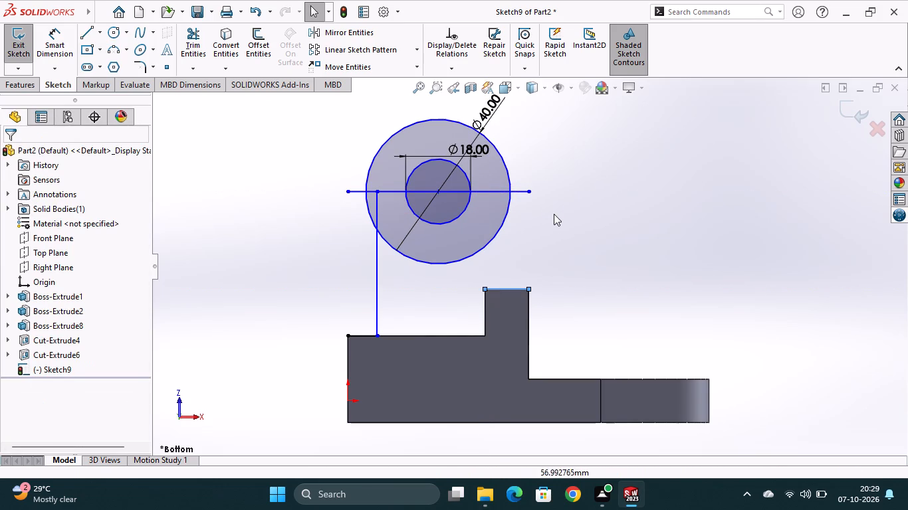
pyautogui.hotkey('ctrl', 'z')
pyautogui.hotkey('ctrl', 'z')
pyautogui.hotkey('ctrl', 'z')
pyautogui.hotkey('ctrl', 'z')
pyautogui.hotkey('ctrl', 'z')
pyautogui.hotkey('ctrl', 'z')
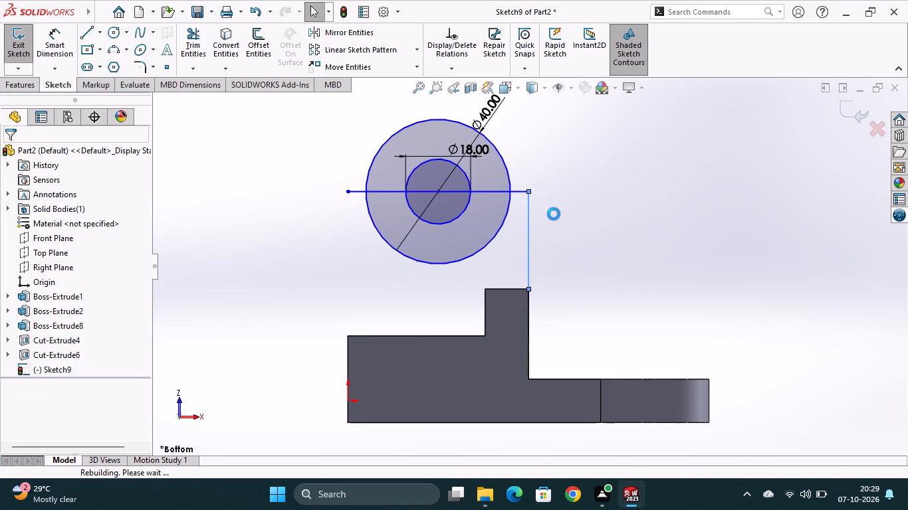
pyautogui.hotkey('ctrl', 'z')
pyautogui.hotkey('ctrl', 'z')
pyautogui.hotkey('ctrl', 'z')
pyautogui.hotkey('ctrl', 'z')
pyautogui.hotkey('ctrl', 'z')
pyautogui.hotkey('ctrl', 'z')
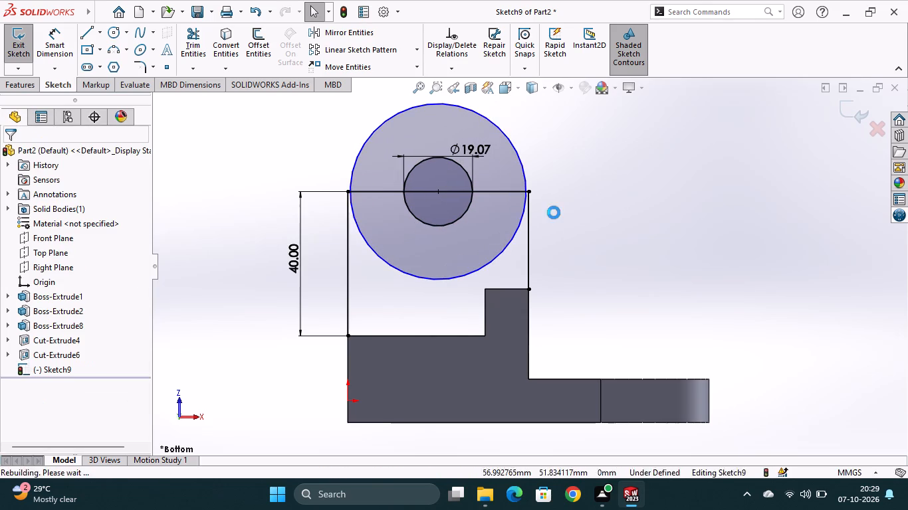
pyautogui.hotkey('ctrl', 'z')
pyautogui.hotkey('ctrl', 'z')
pyautogui.hotkey('ctrl', 'z')
pyautogui.hotkey('ctrl', 'z')
pyautogui.hotkey('ctrl', 'z')
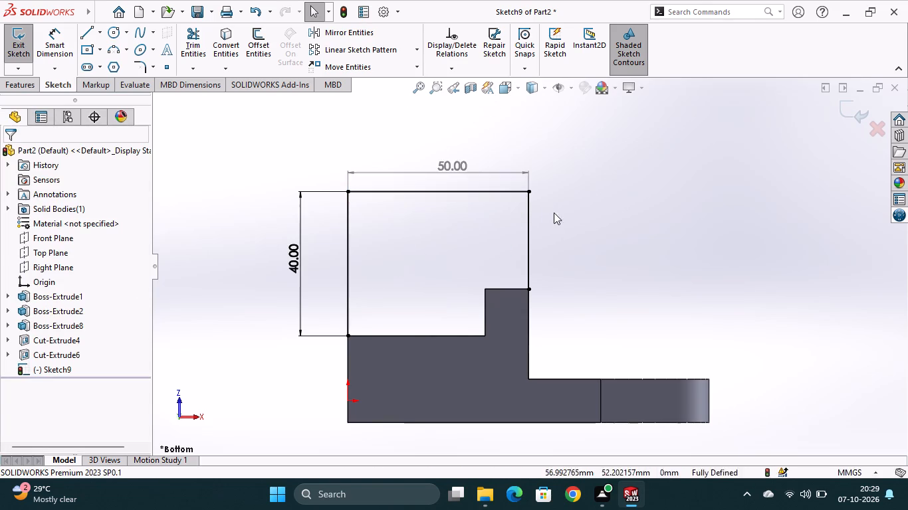
pyautogui.hotkey('ctrl', 'z')
pyautogui.hotkey('ctrl', 'z')
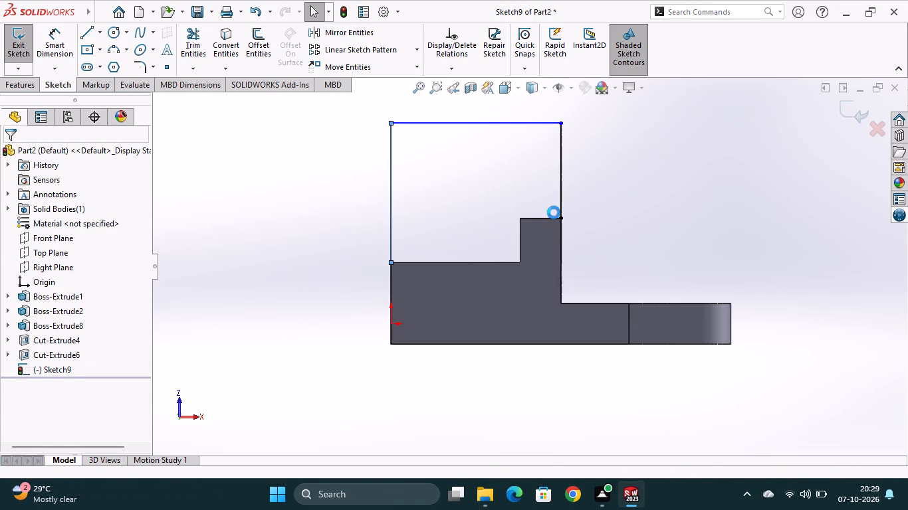
pyautogui.hotkey('ctrl', 'z')
pyautogui.hotkey('ctrl', 'z')
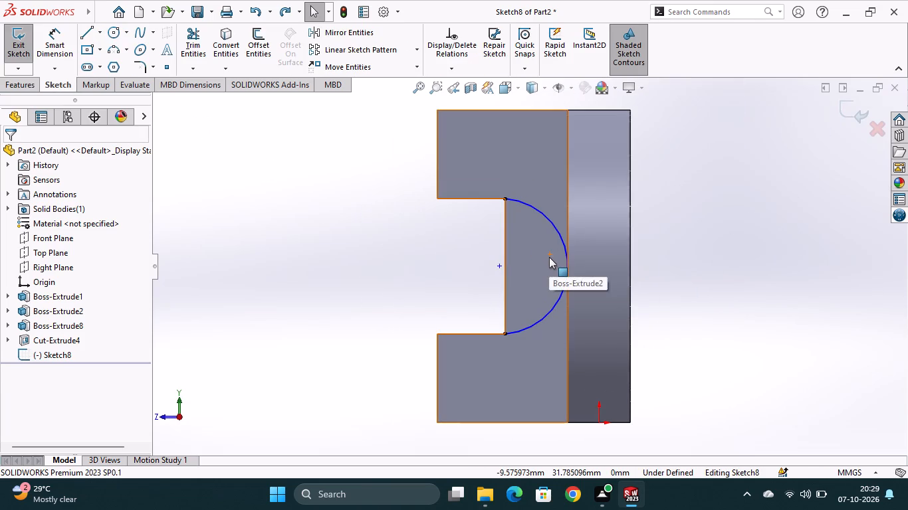
pyautogui.hotkey('ctrl', 'y')
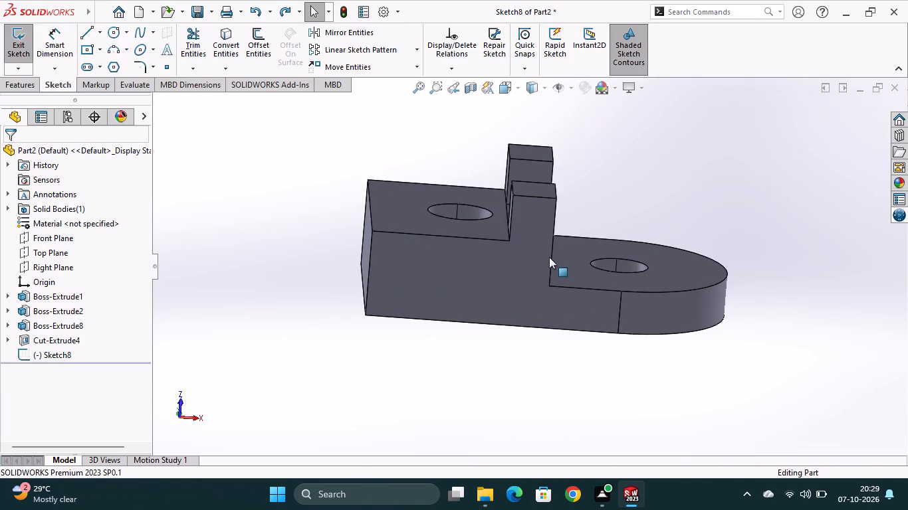
# Start a sketch on the side face with a line about 9 mm along the thick end's top edge, continuing about 30 mm vertically upward.
pyautogui.click(505, 277)
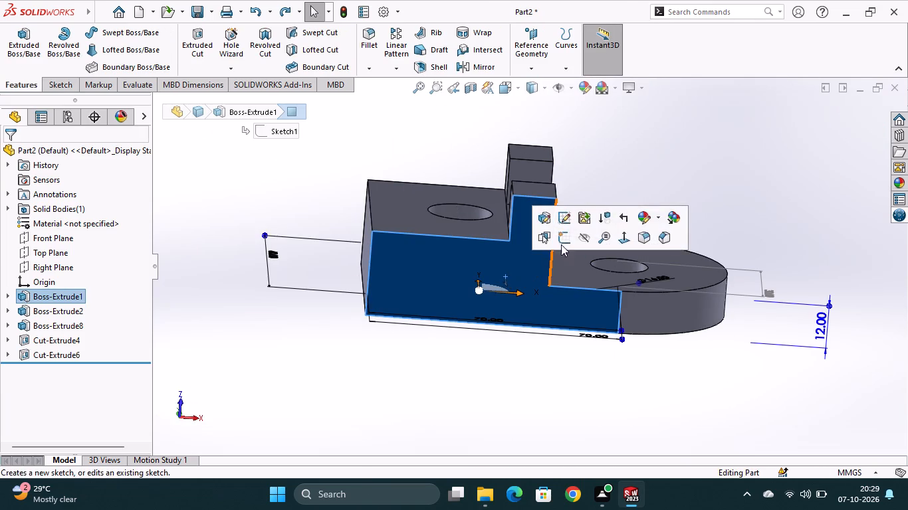
pyautogui.click(563, 240)
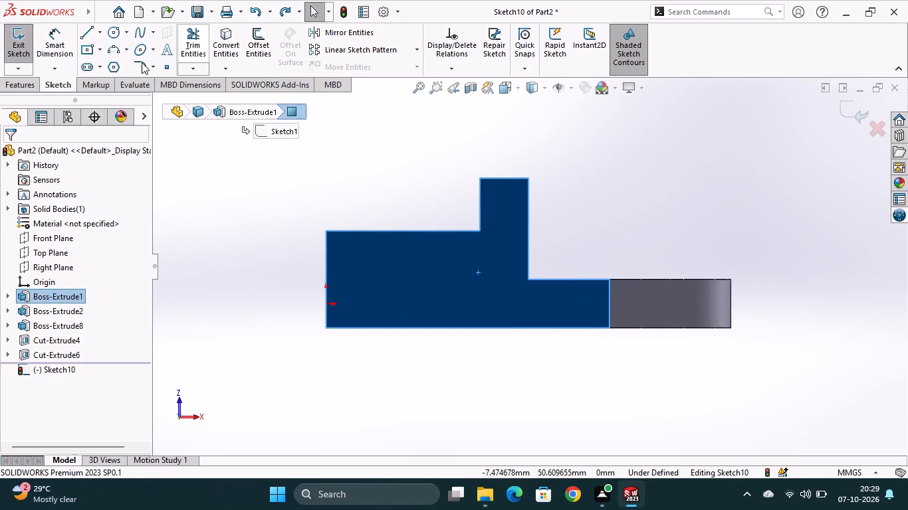
pyautogui.click(88, 35)
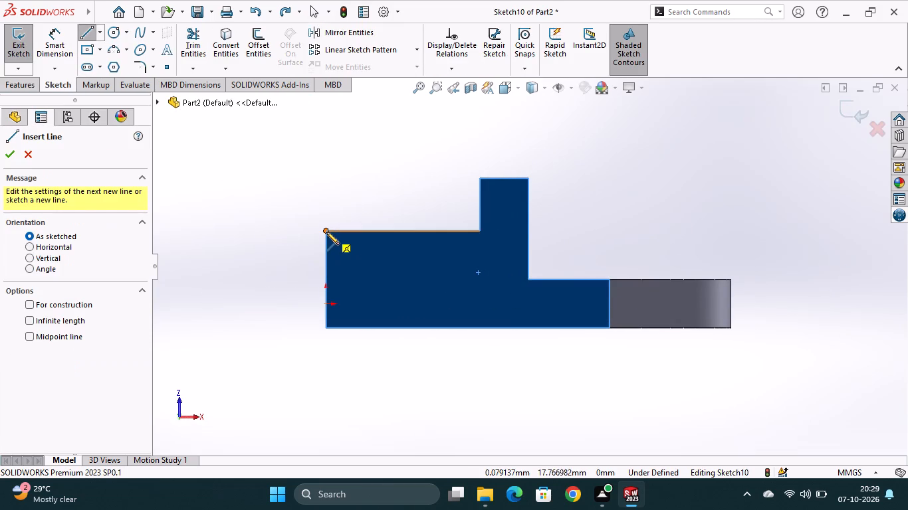
pyautogui.click(326, 231)
pyautogui.click(364, 230)
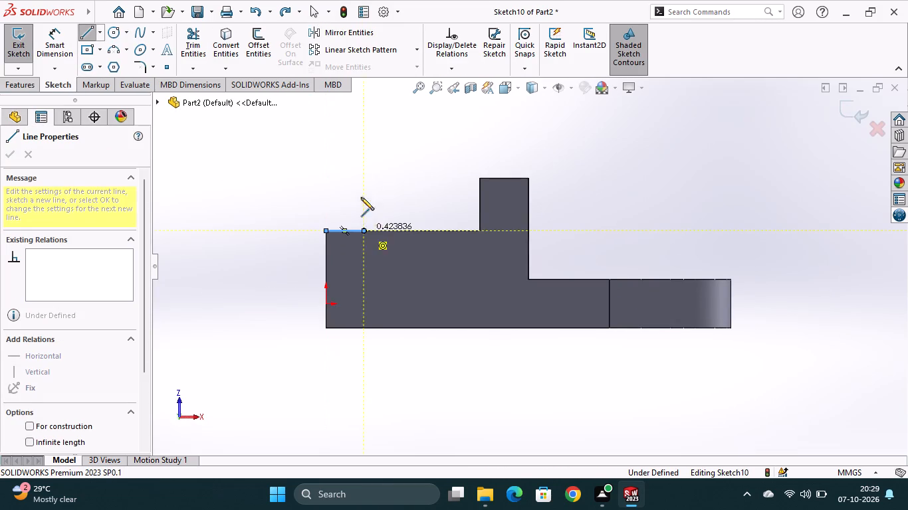
pyautogui.click(364, 109)
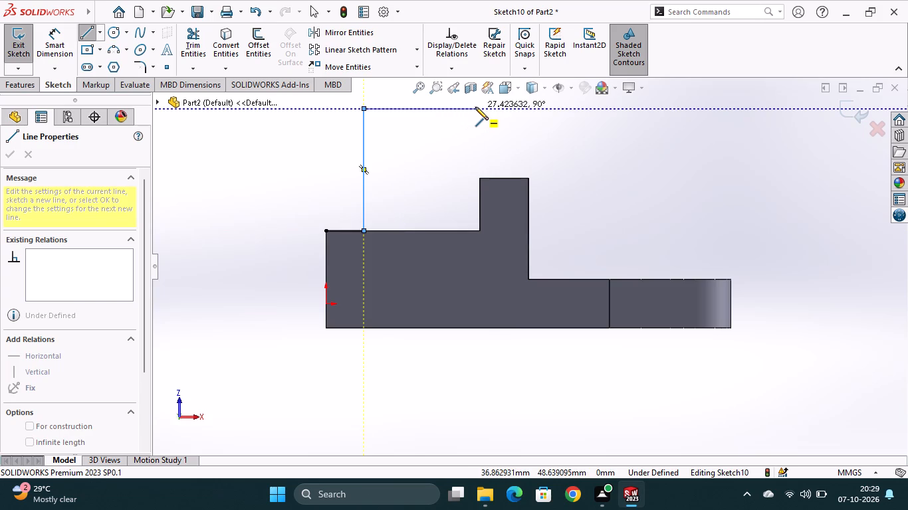
# Sketch a horizontal line from the vertical line's upper end, continuing about 17 mm straight down to the upright's inner top corner.
pyautogui.click(475, 107)
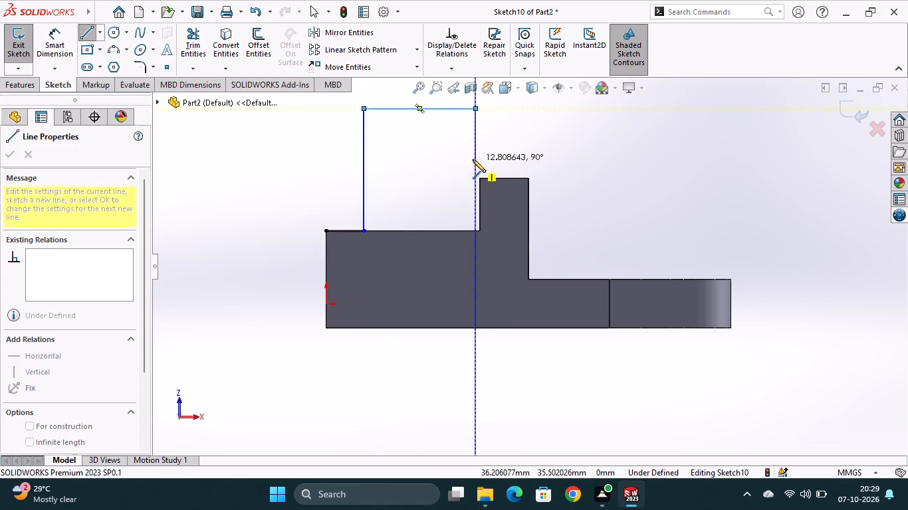
pyautogui.hotkey('ctrl', 'z')
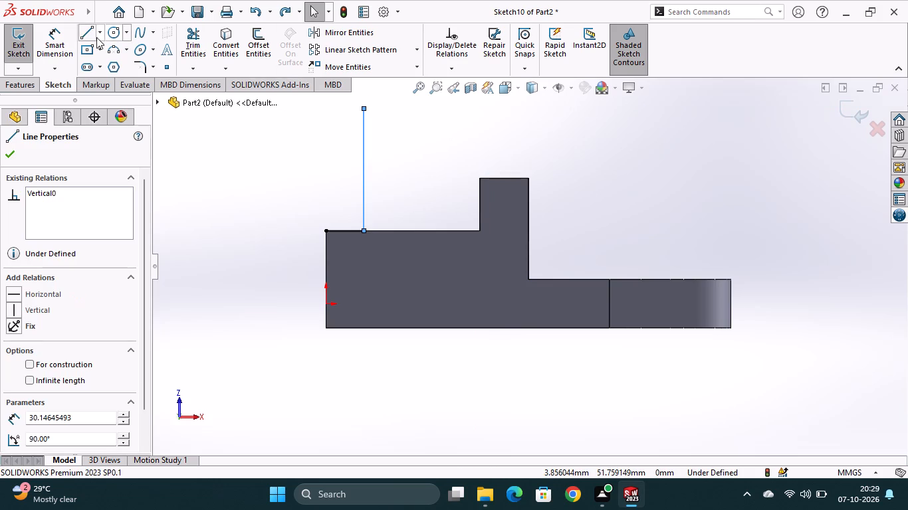
pyautogui.click(86, 37)
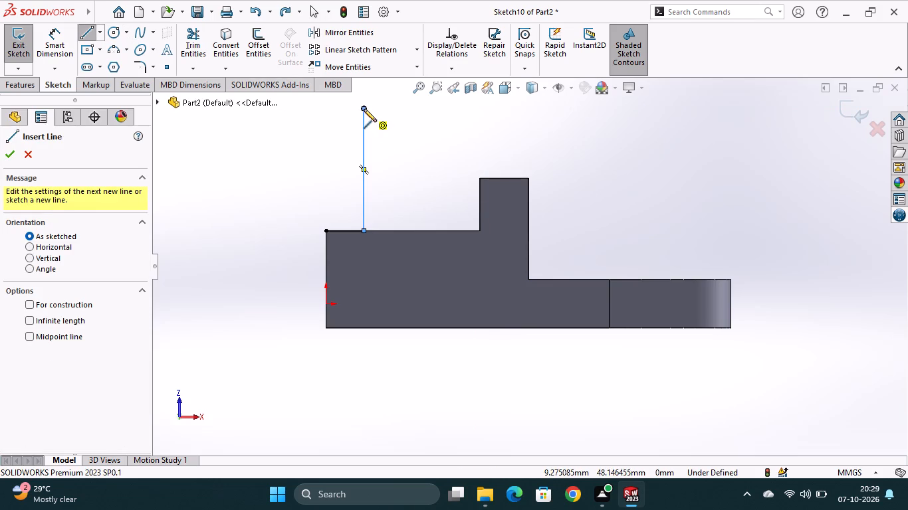
pyautogui.click(364, 109)
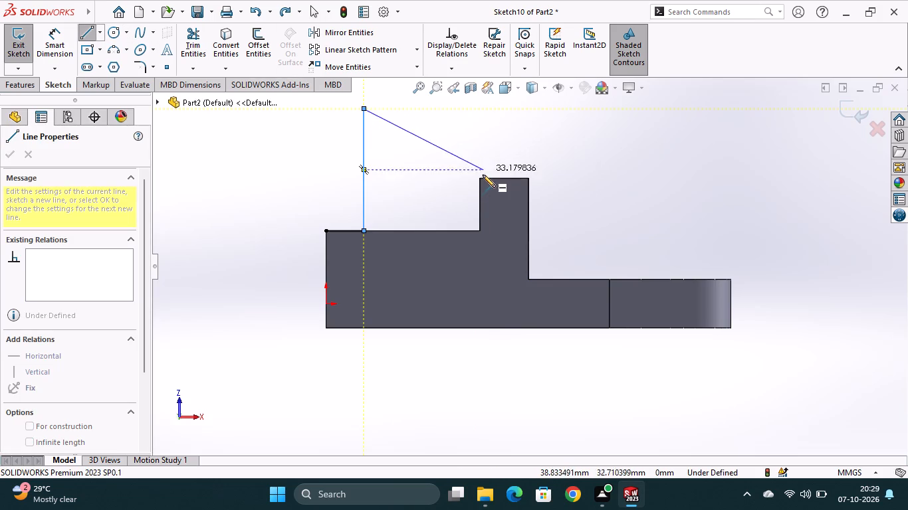
pyautogui.click(479, 109)
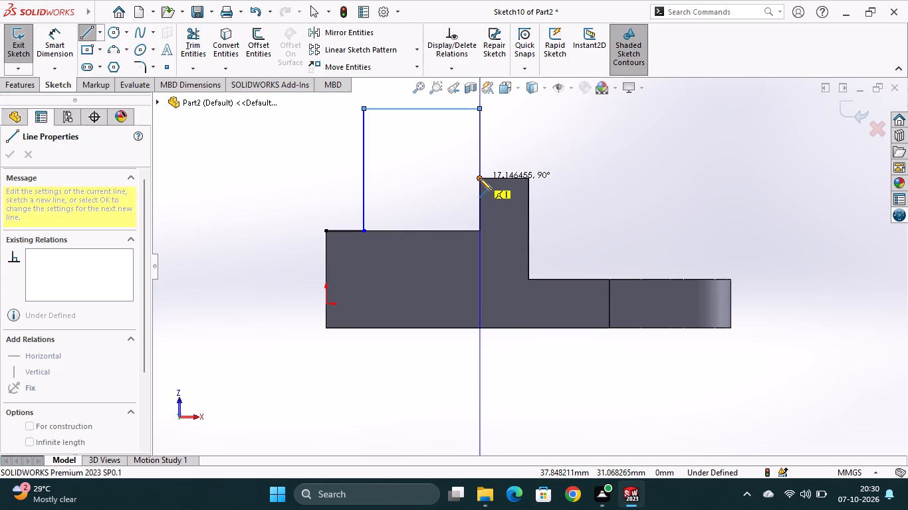
pyautogui.click(479, 178)
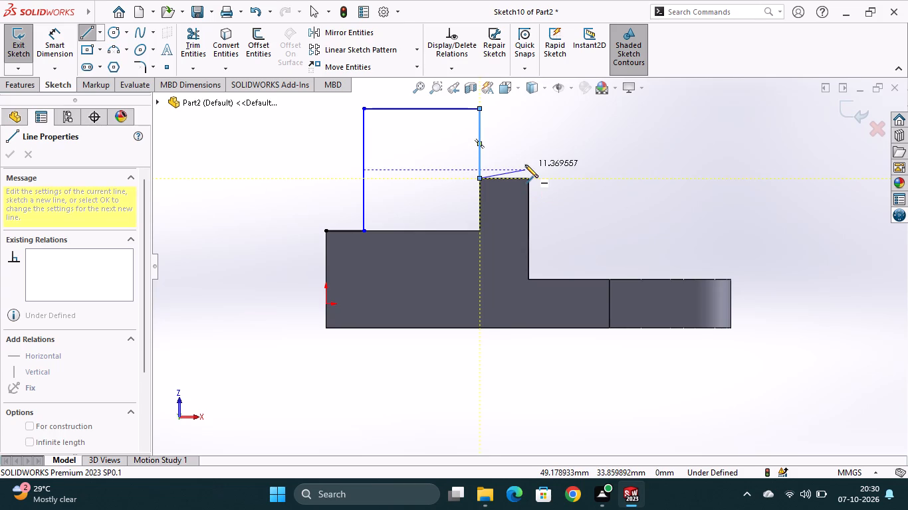
pyautogui.press('Escape')
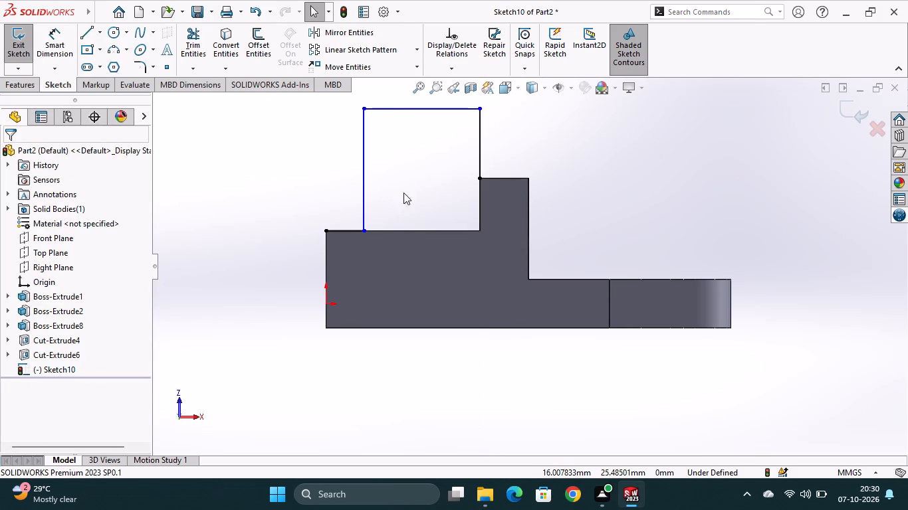
# Dimension the short line along the thick end's top edge to 10 mm.
pyautogui.scroll(-1, 431, 170)
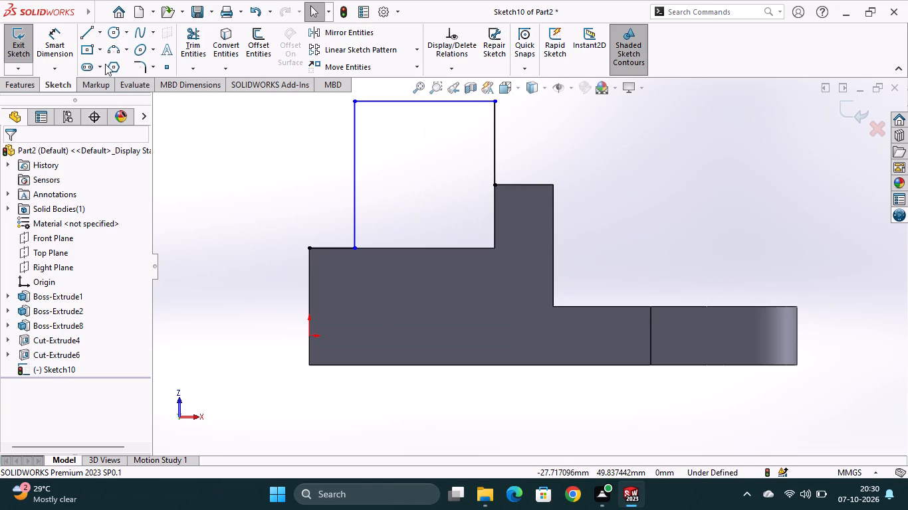
pyautogui.click(61, 38)
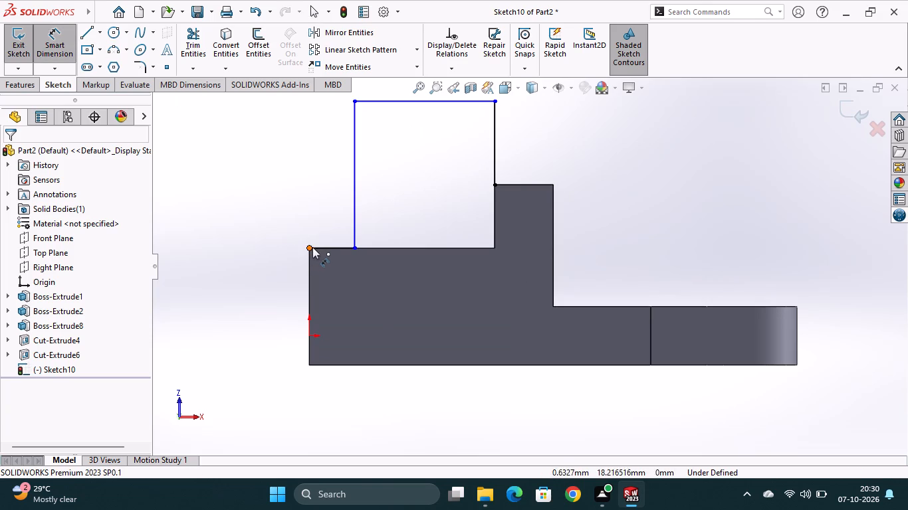
pyautogui.click(309, 248)
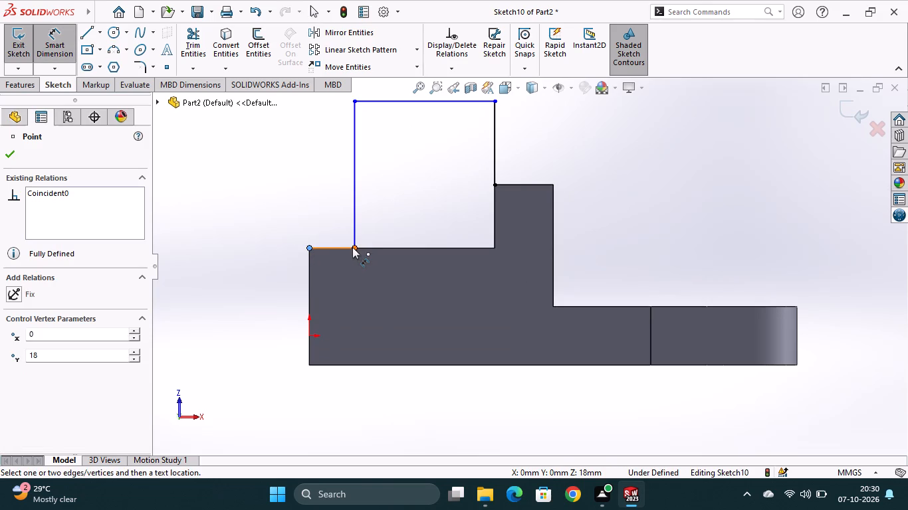
pyautogui.click(354, 247)
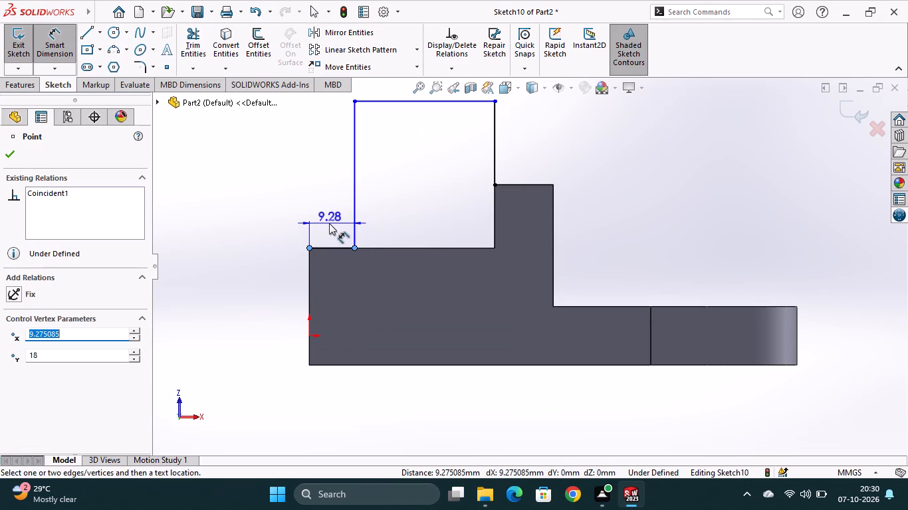
pyautogui.click(329, 223)
pyautogui.press('1')
pyautogui.press('0')
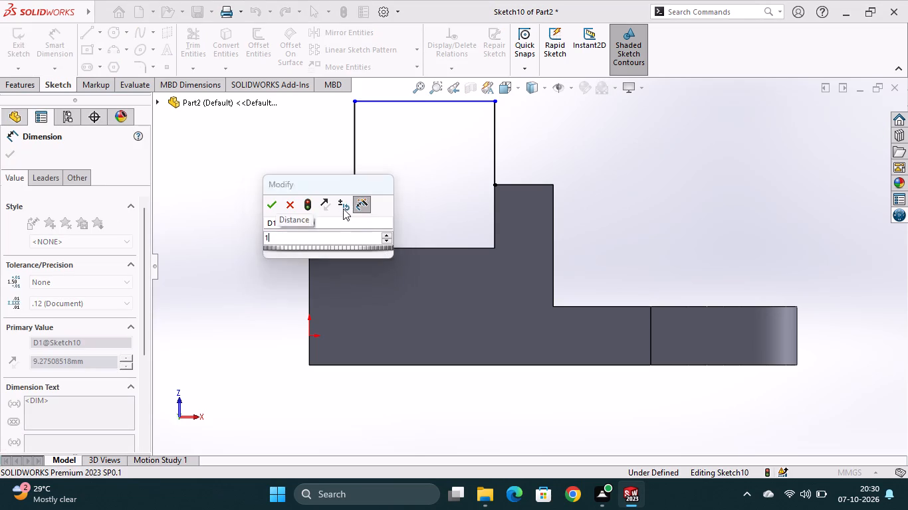
pyautogui.press('Return')
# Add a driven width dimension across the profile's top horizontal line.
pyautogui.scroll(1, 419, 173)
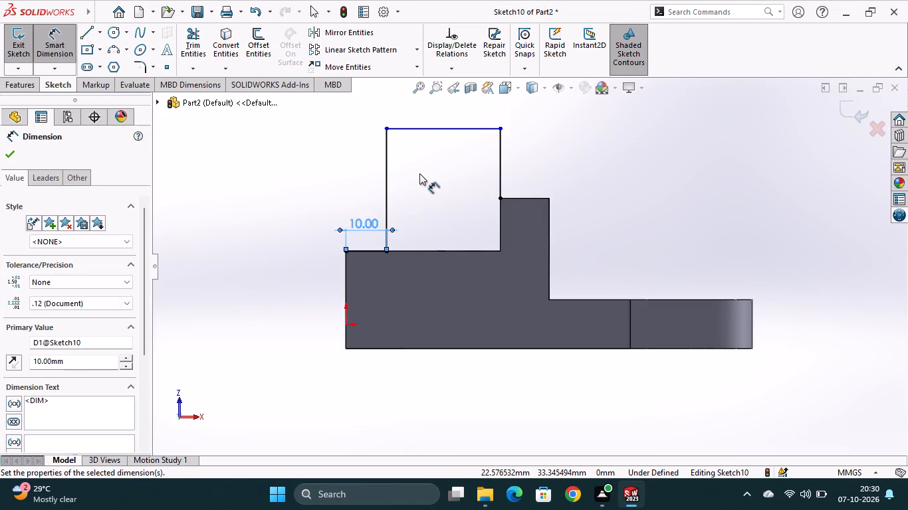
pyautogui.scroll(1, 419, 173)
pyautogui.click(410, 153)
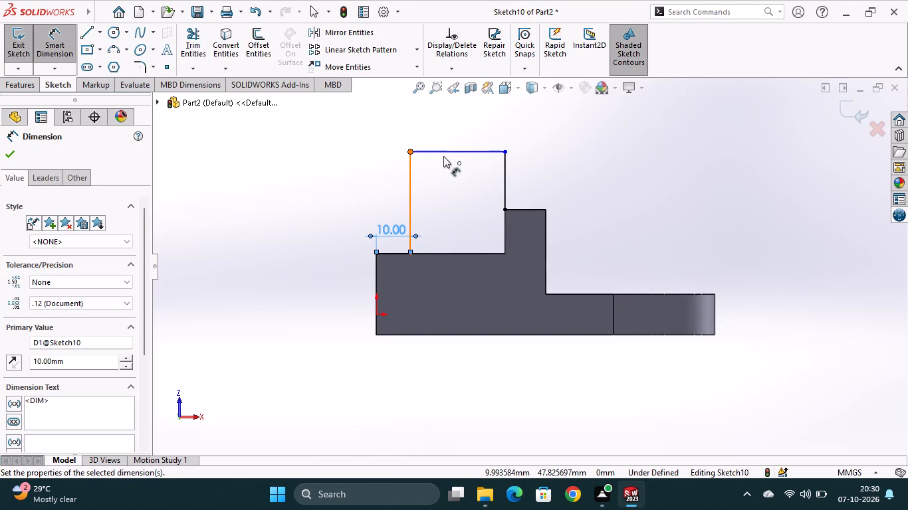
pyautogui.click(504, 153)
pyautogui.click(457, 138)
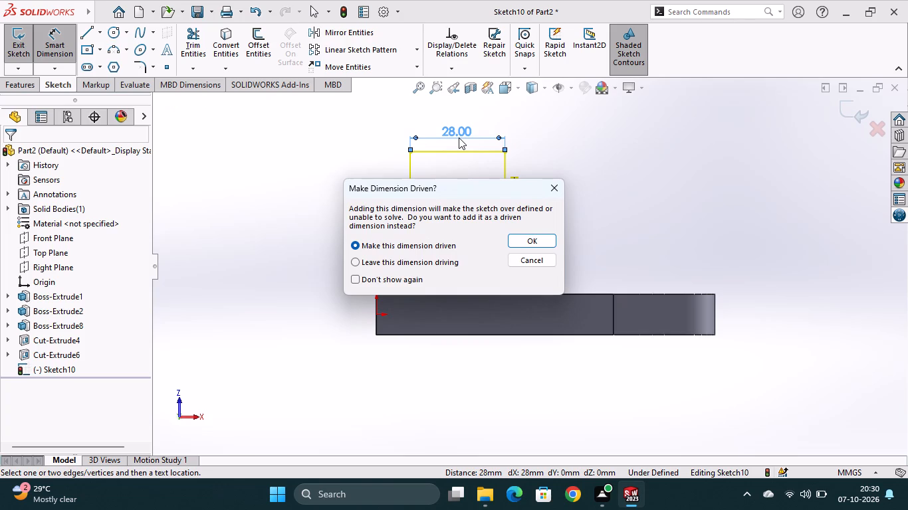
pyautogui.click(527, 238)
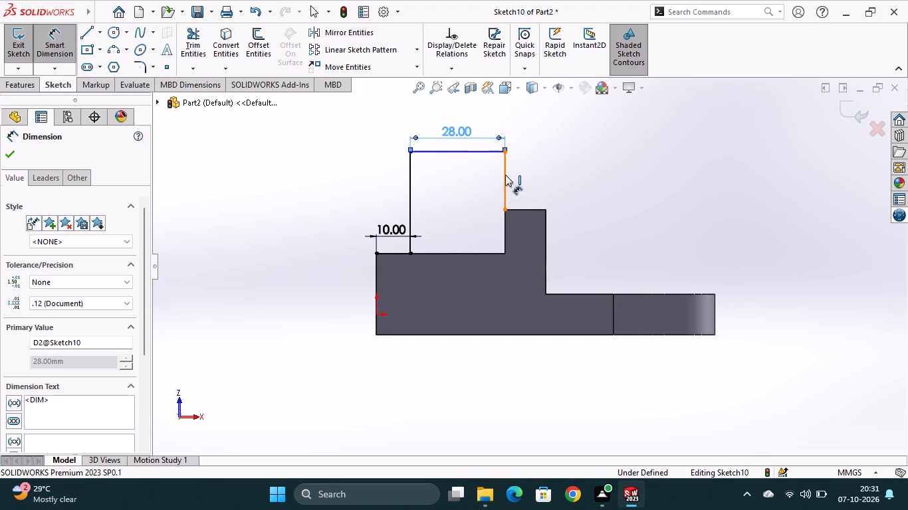
# Dimension the long vertical line rising from the thick end to 40 mm.
pyautogui.click(411, 153)
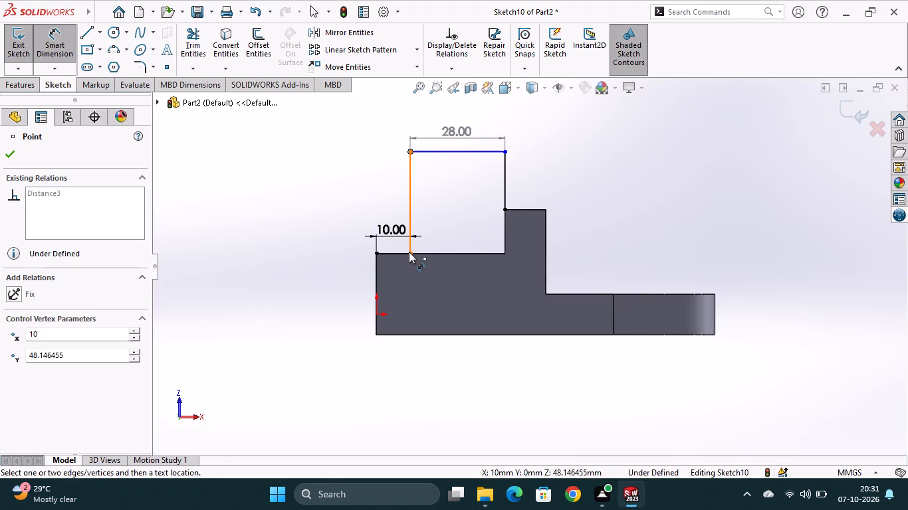
pyautogui.click(409, 252)
pyautogui.click(364, 206)
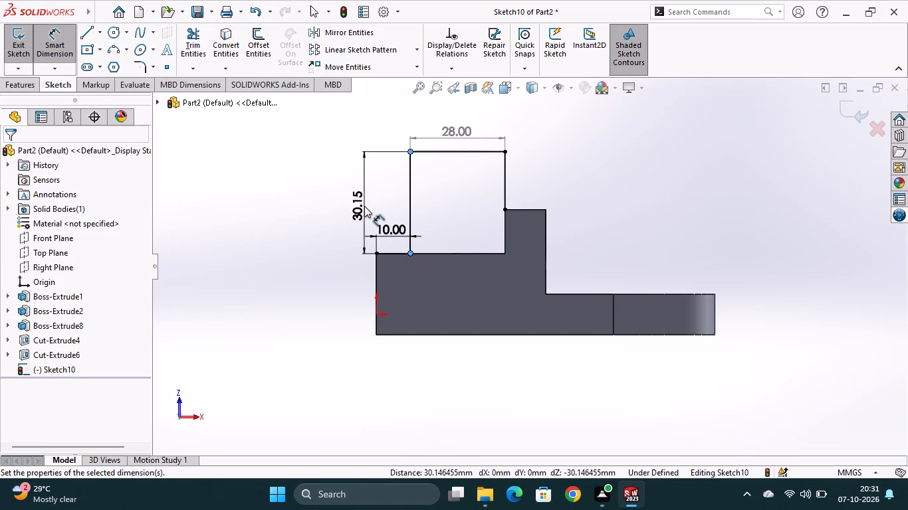
pyautogui.press('4')
pyautogui.press('0')
pyautogui.press('Return')
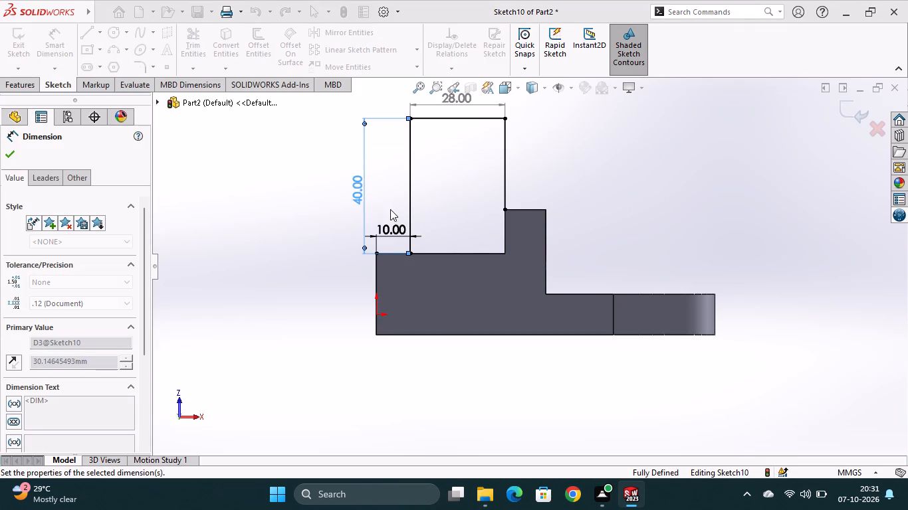
pyautogui.press('Escape')
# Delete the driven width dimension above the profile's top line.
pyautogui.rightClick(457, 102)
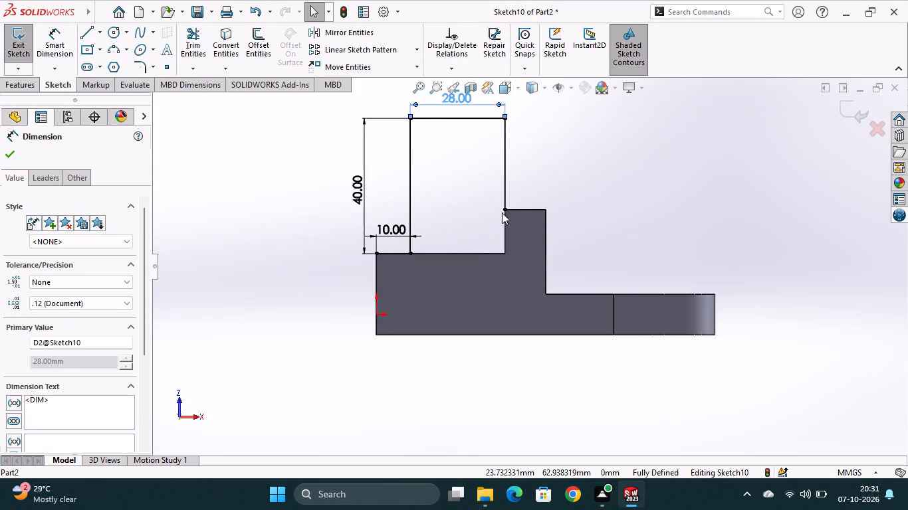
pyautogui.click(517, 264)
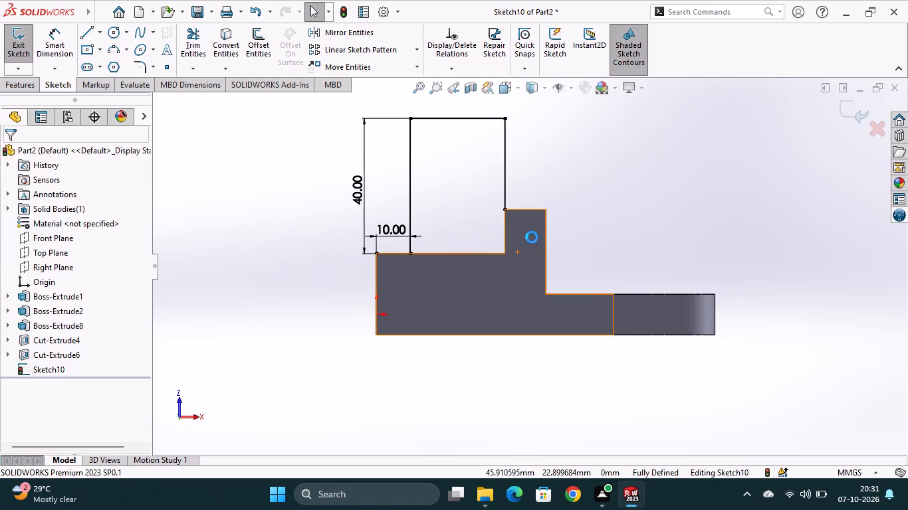
# Sketch two concentric circles centred on the top line's midpoint, with radii of about 11 mm and 21 mm.
pyautogui.click(113, 34)
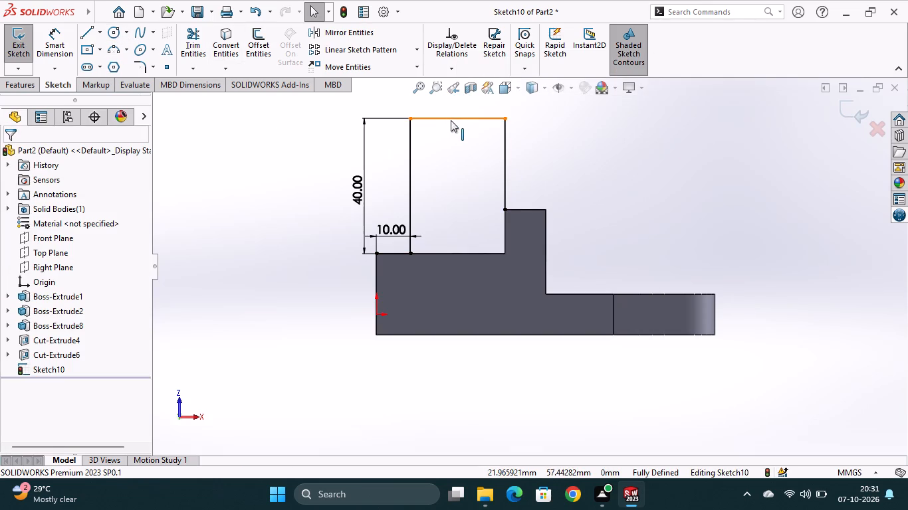
pyautogui.click(456, 118)
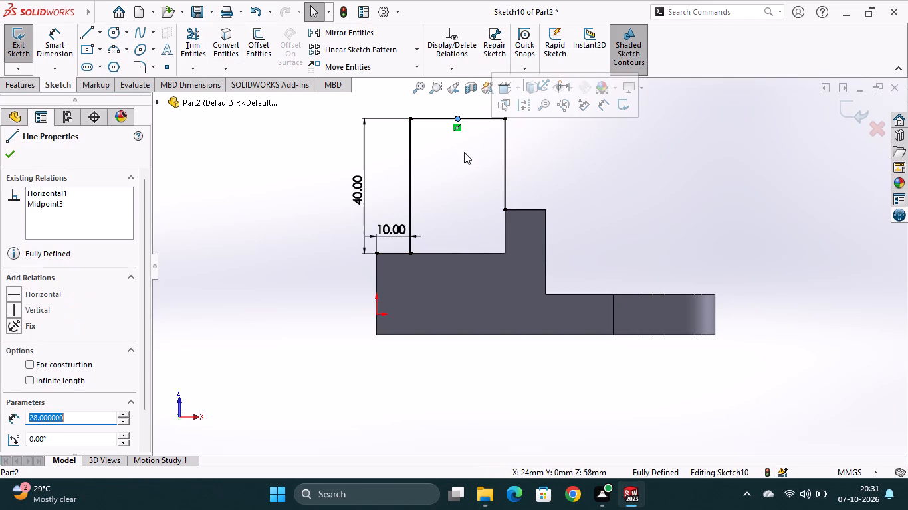
pyautogui.click(111, 35)
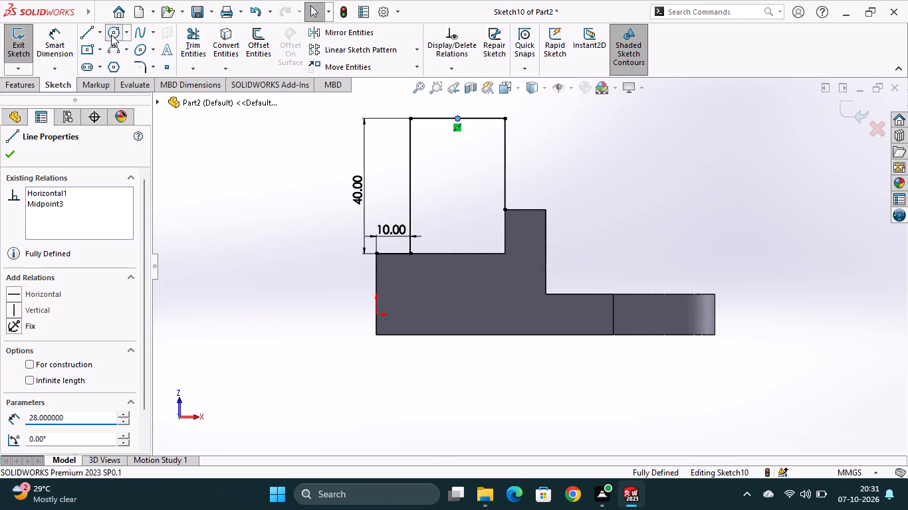
pyautogui.click(458, 118)
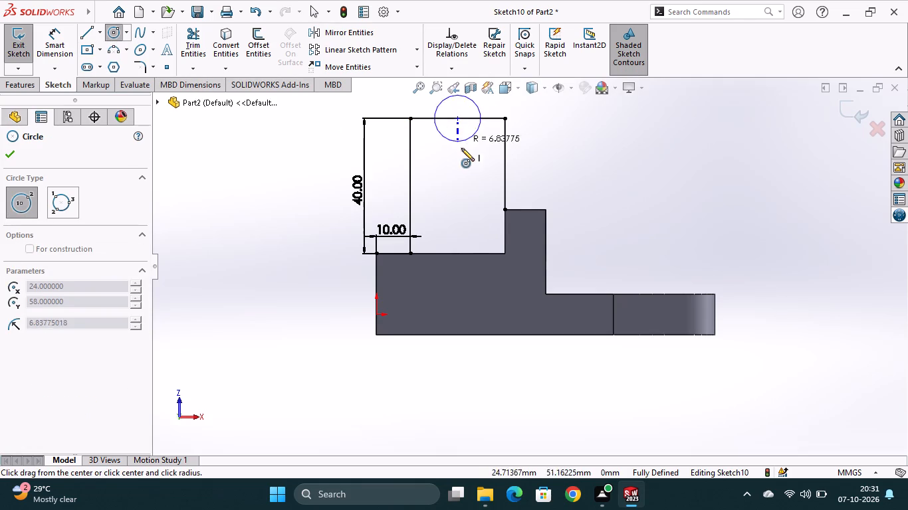
pyautogui.click(463, 154)
pyautogui.click(458, 118)
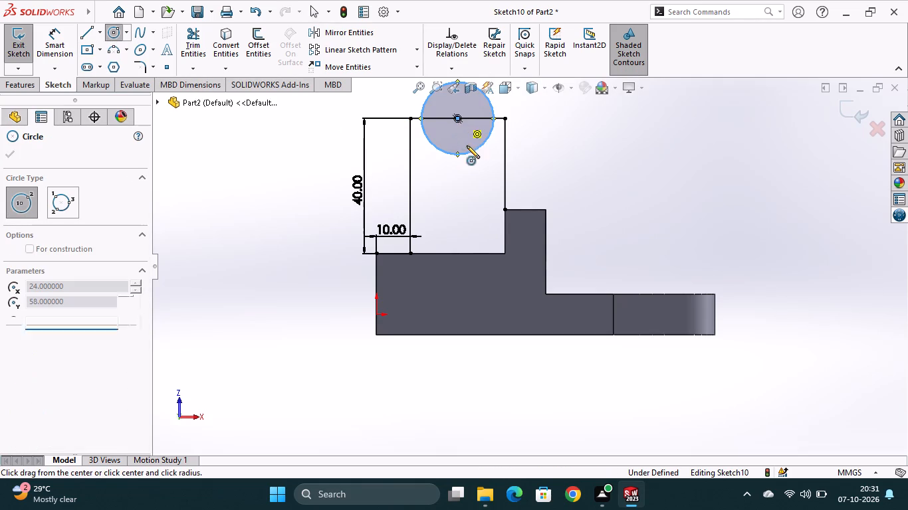
pyautogui.click(479, 186)
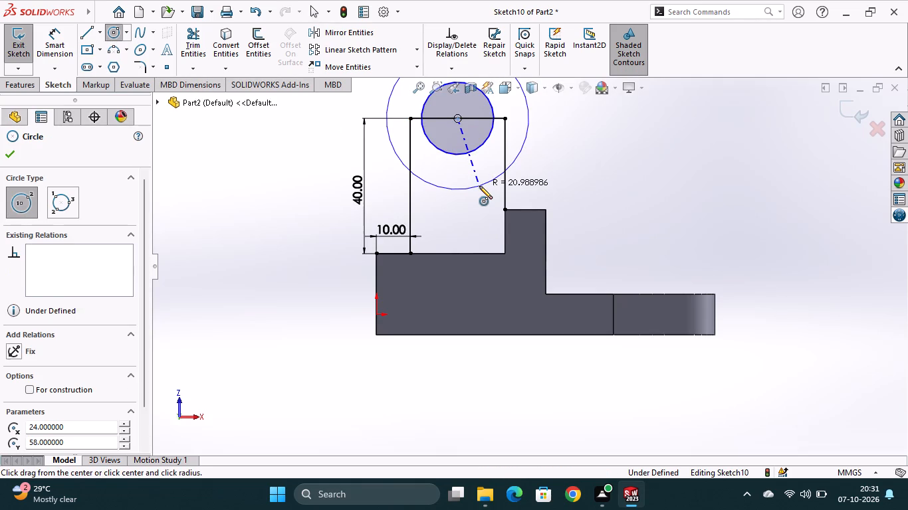
pyautogui.press('Escape')
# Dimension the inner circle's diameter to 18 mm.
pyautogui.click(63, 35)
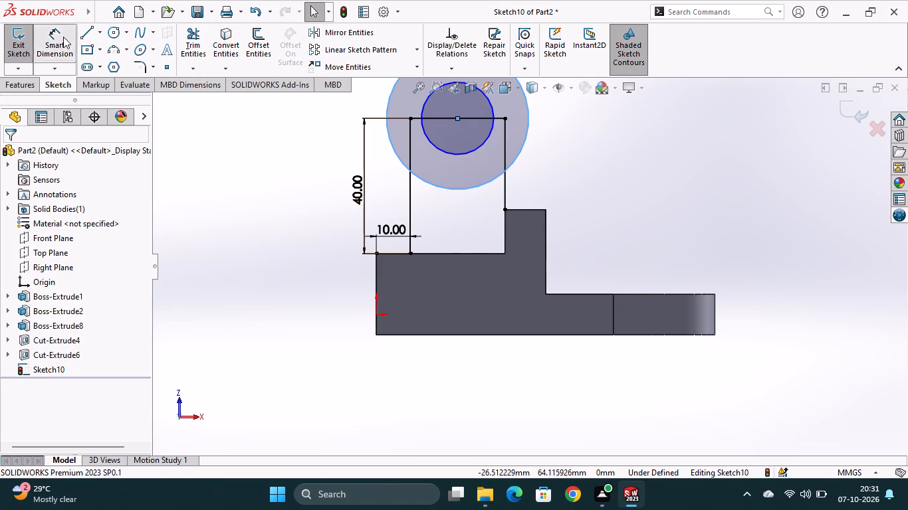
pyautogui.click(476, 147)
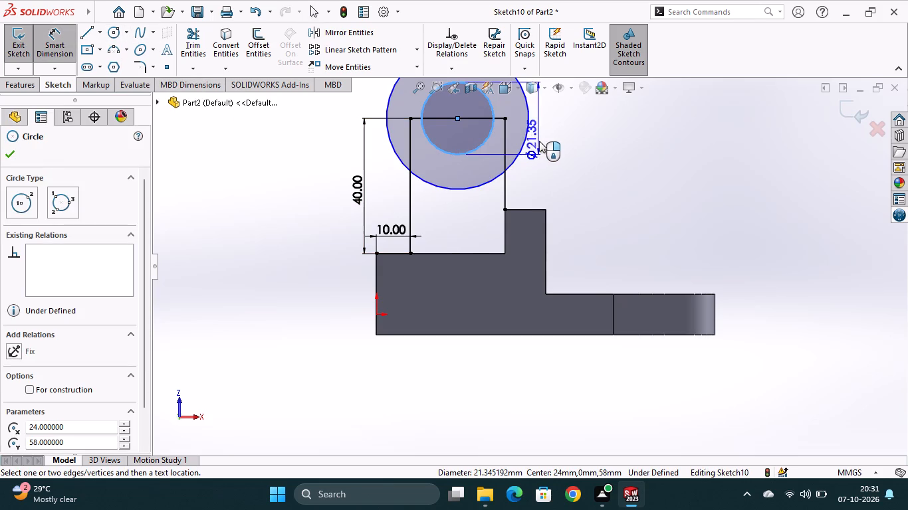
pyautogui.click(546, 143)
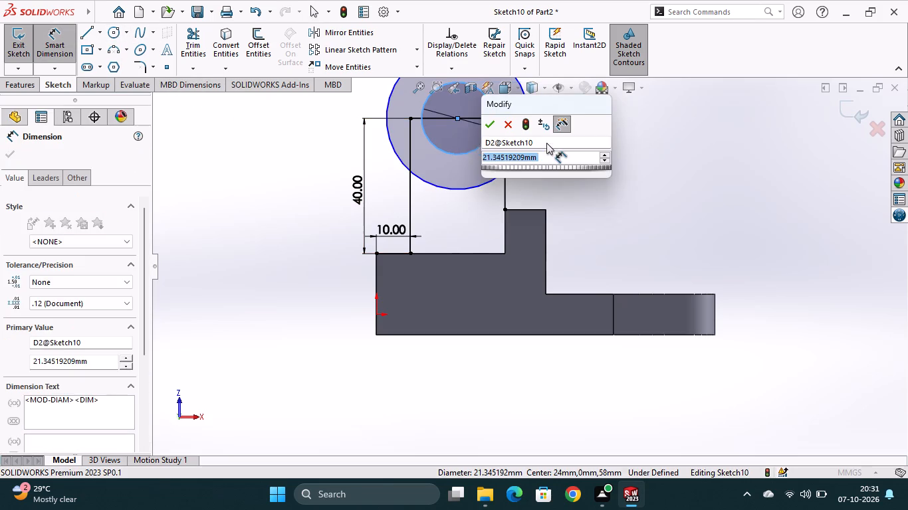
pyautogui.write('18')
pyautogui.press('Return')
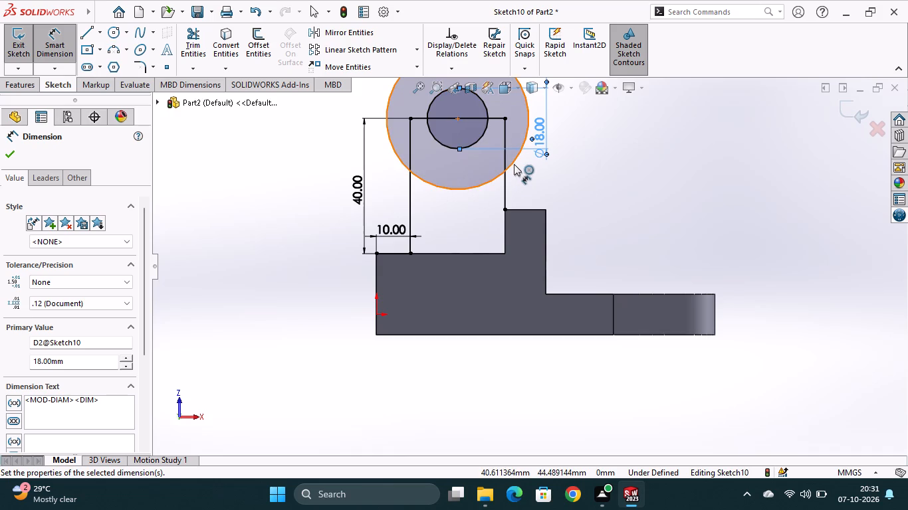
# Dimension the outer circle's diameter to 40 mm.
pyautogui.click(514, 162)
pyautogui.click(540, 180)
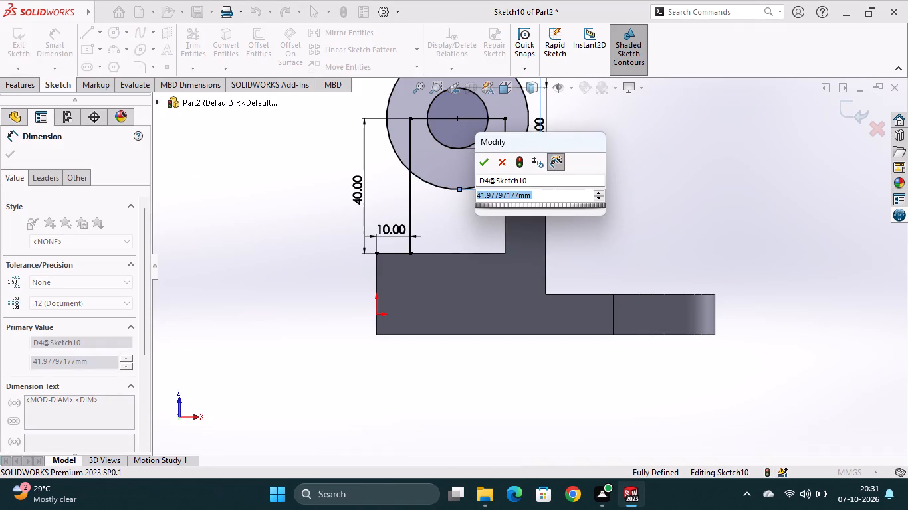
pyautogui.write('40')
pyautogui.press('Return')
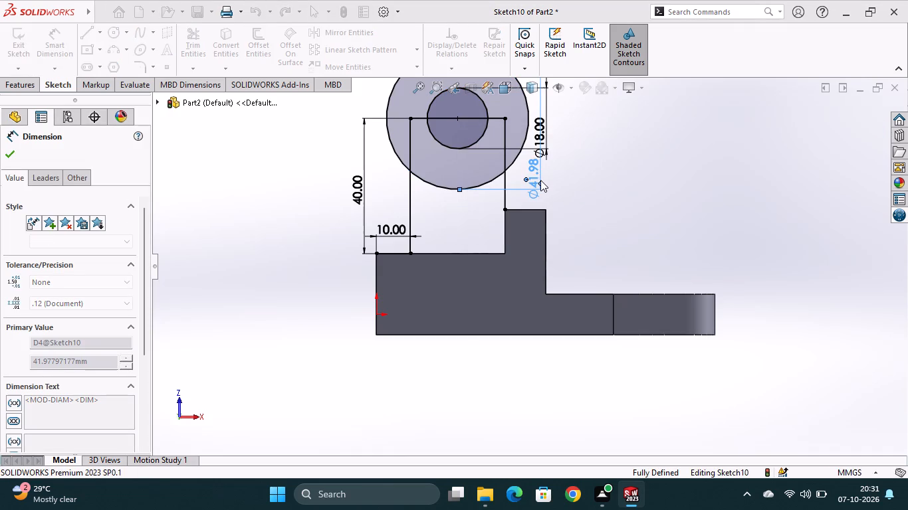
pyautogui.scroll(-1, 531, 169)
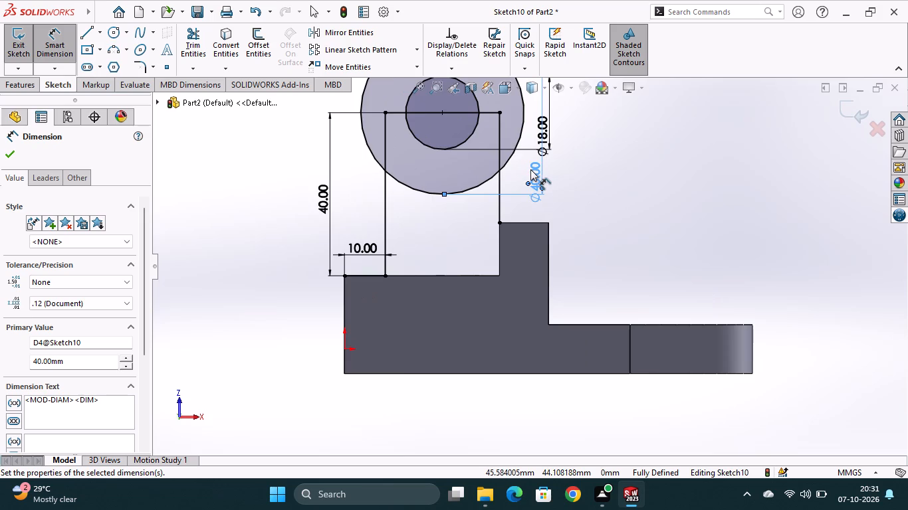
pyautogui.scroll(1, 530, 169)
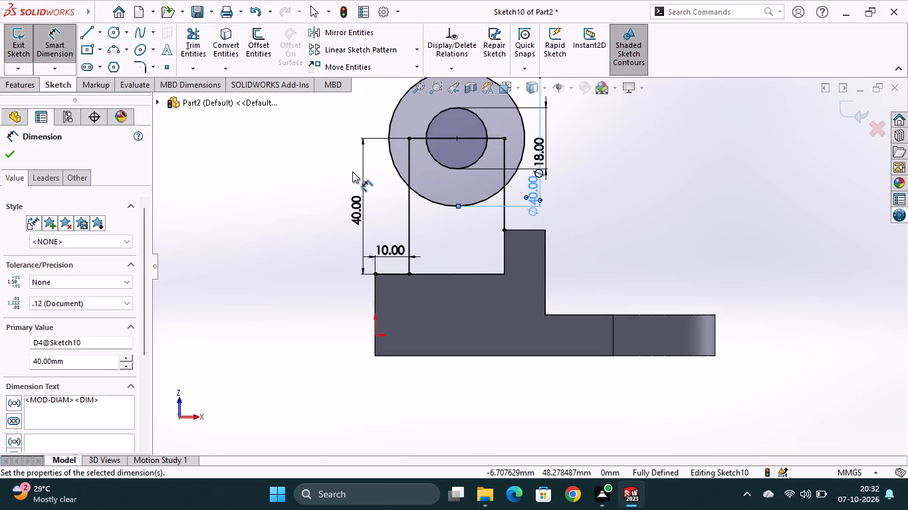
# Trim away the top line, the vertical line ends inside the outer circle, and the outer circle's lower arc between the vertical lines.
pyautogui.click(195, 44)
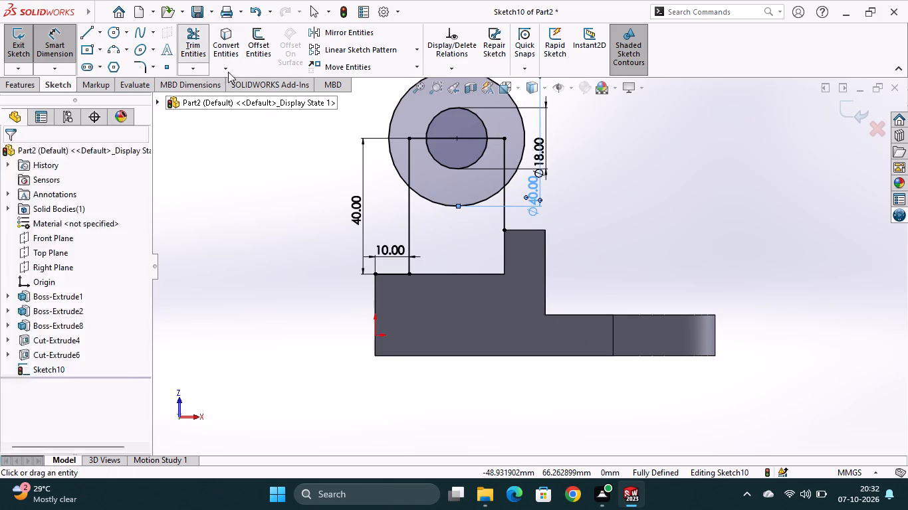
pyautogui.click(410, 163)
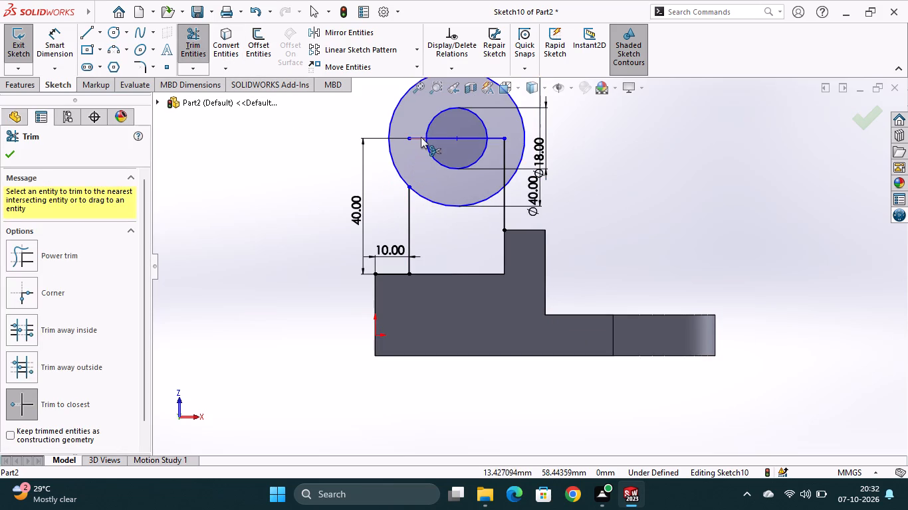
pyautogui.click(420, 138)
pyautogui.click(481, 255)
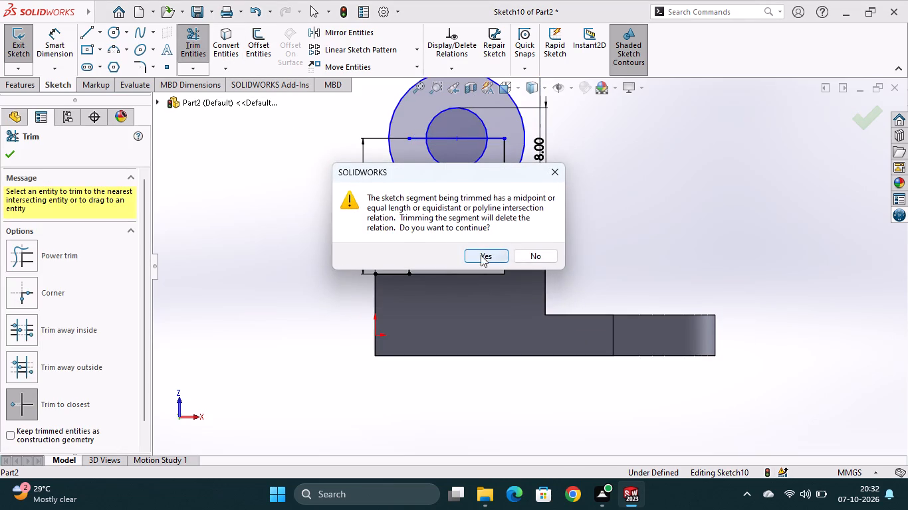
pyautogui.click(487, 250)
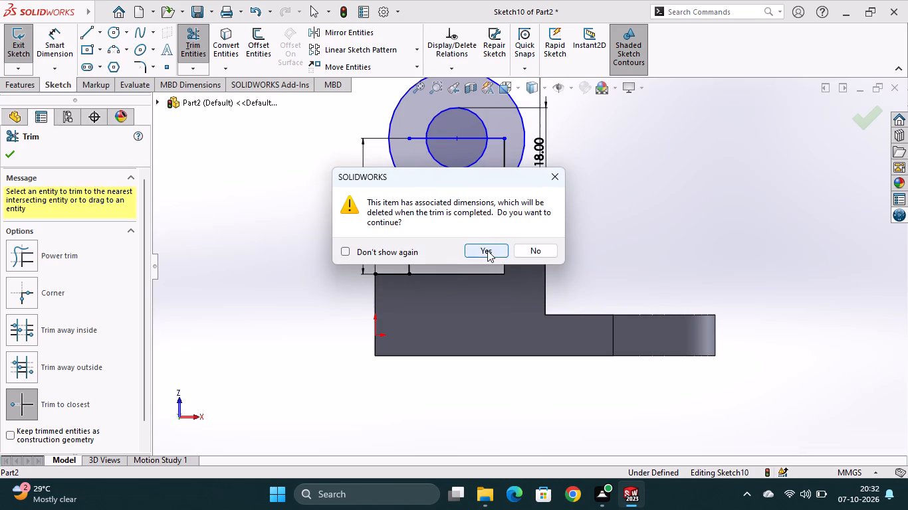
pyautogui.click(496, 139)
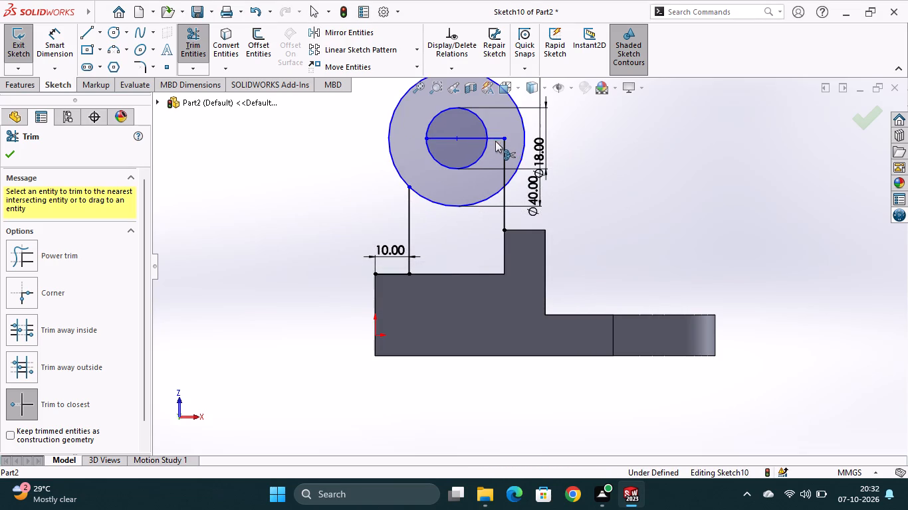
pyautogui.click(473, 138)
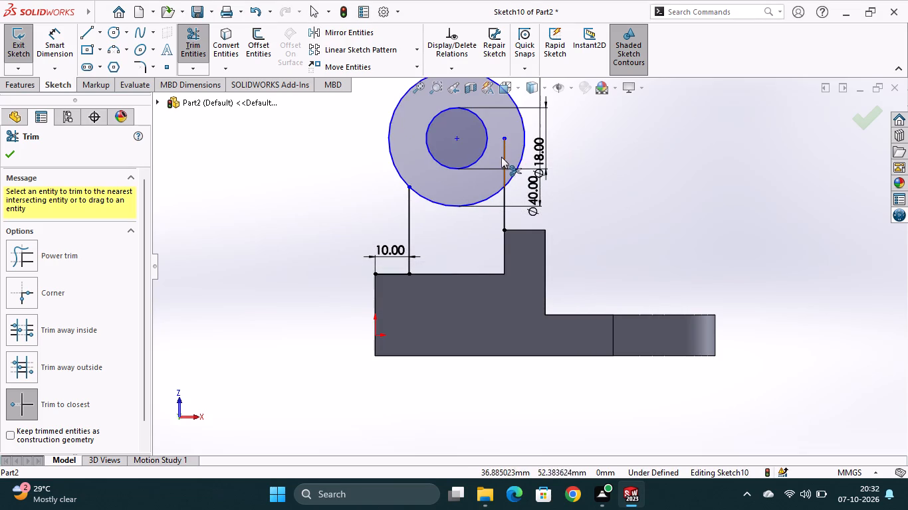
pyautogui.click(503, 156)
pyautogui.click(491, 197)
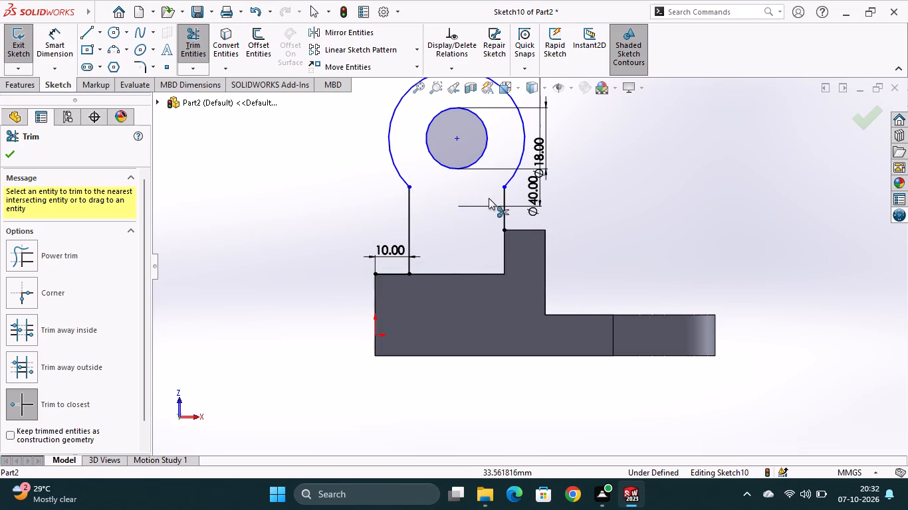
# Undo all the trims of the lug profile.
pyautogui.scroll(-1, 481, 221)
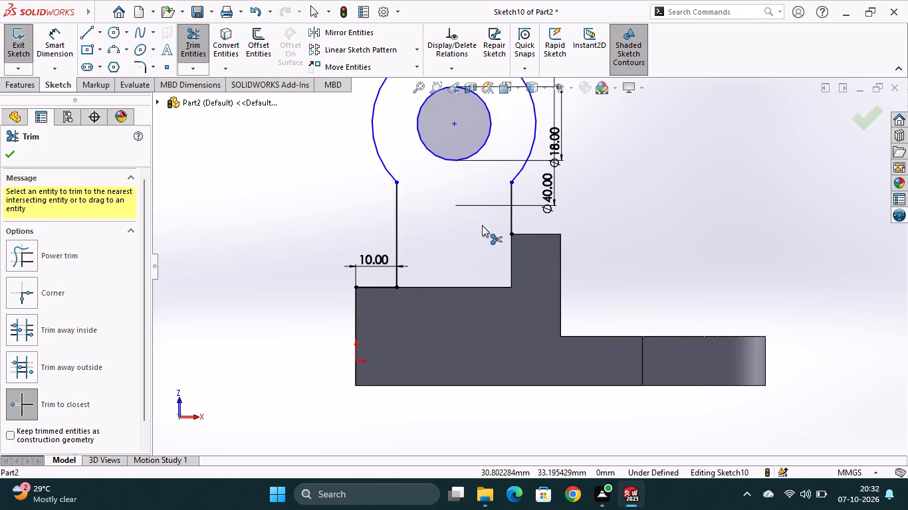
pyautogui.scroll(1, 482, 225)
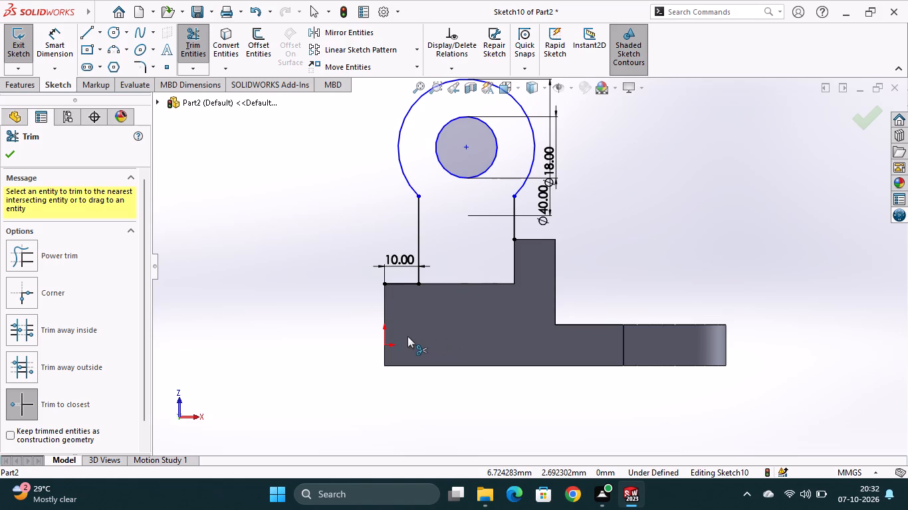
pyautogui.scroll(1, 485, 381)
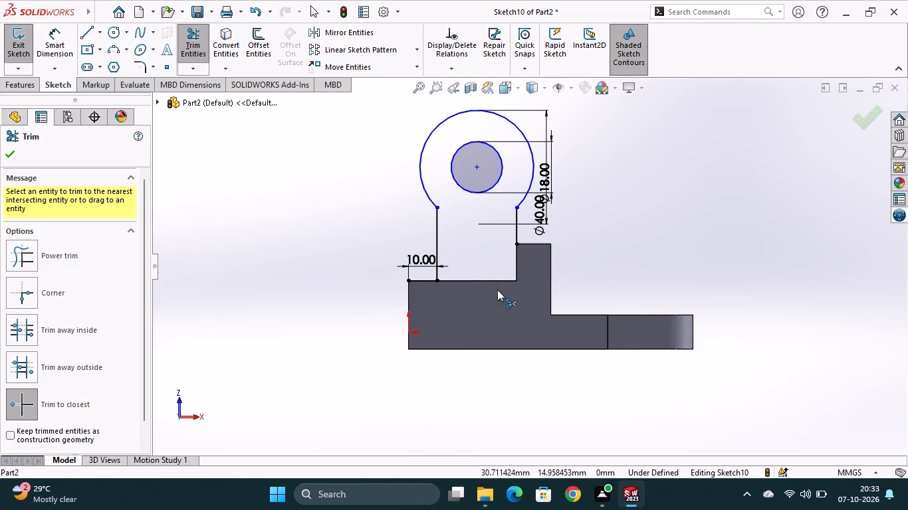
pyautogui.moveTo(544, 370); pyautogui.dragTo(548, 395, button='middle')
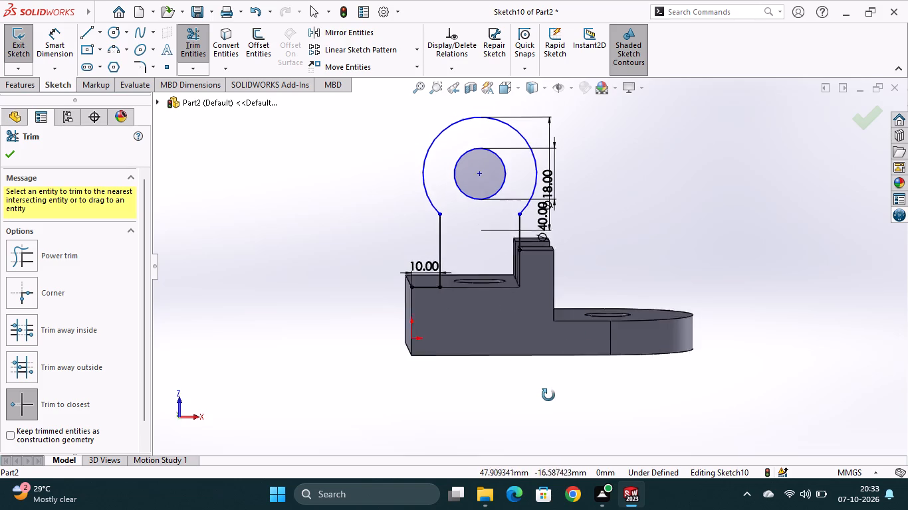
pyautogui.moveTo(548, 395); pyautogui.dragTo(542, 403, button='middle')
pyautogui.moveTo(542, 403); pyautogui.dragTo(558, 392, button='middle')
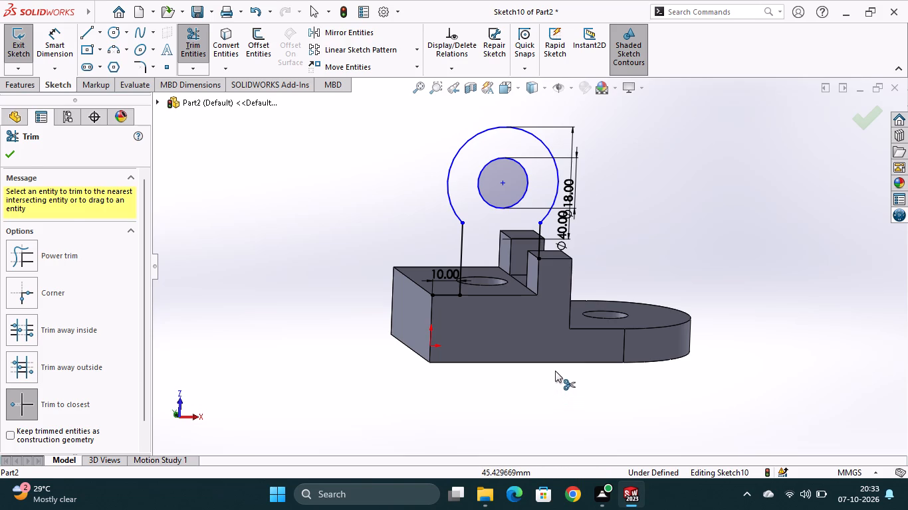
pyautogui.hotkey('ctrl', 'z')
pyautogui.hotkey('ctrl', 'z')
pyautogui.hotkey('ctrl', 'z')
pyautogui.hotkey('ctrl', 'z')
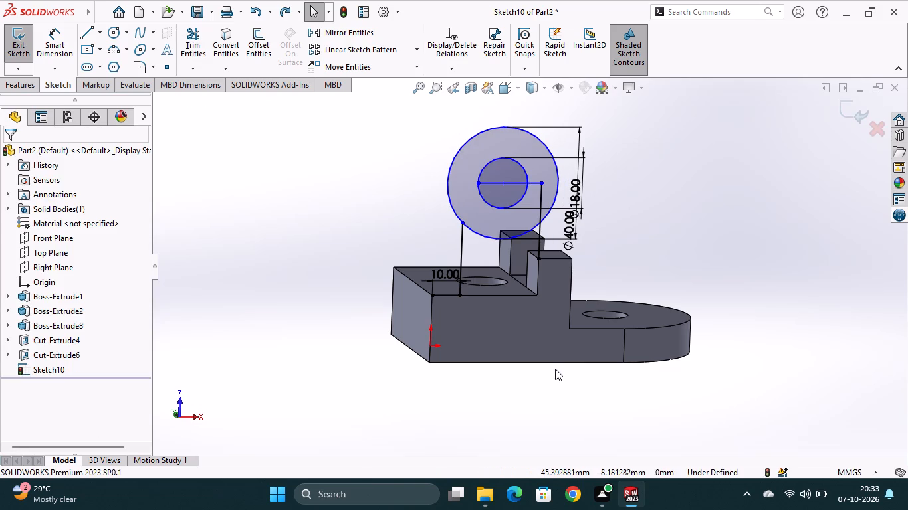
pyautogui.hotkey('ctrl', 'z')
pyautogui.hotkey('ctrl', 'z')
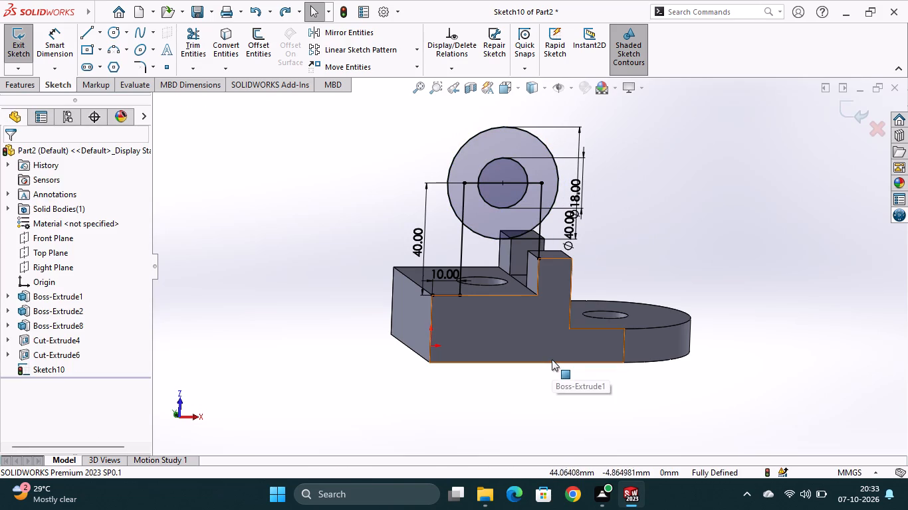
# Undo the circles, dimensions and profile lines until the side-face sketch is empty.
pyautogui.hotkey('ctrl', 'z')
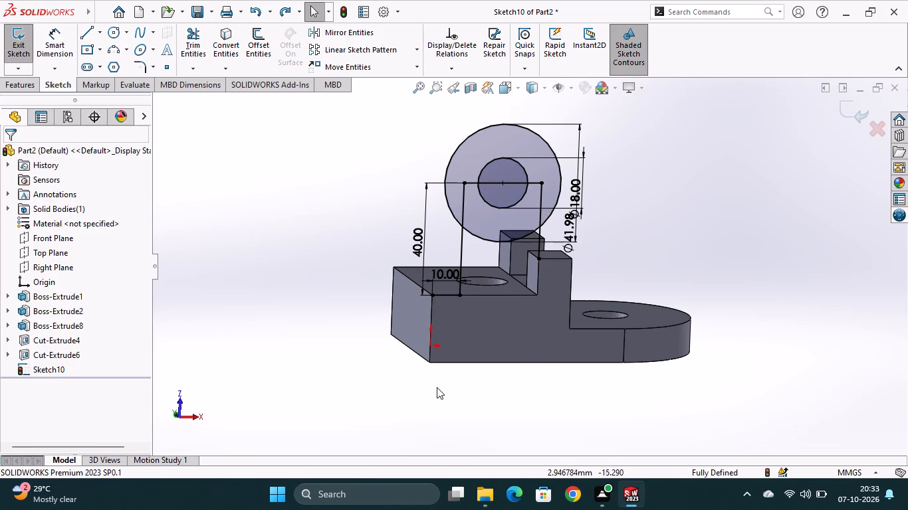
pyautogui.hotkey('ctrl', 'z')
pyautogui.hotkey('ctrl', 'z')
pyautogui.hotkey('ctrl', 'z')
pyautogui.hotkey('ctrl', 'z')
pyautogui.hotkey('ctrl', 'z')
pyautogui.hotkey('ctrl', 'z')
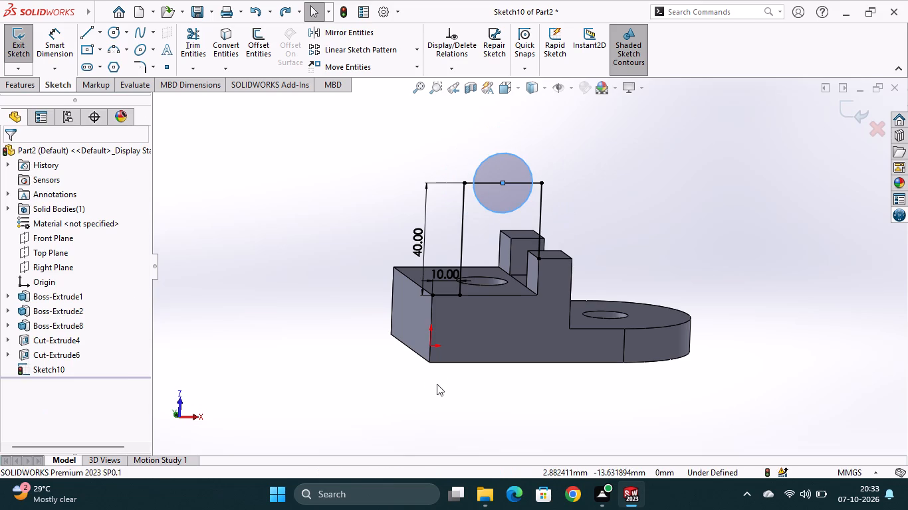
pyautogui.hotkey('ctrl', 'z')
pyautogui.hotkey('ctrl', 'z')
pyautogui.hotkey('ctrl', 'z')
pyautogui.hotkey('ctrl', 'z')
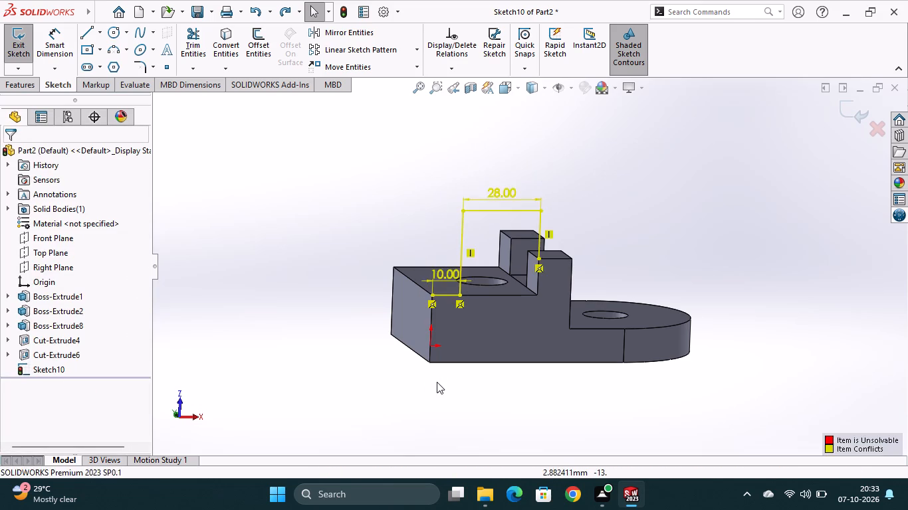
pyautogui.hotkey('ctrl', 'z')
pyautogui.hotkey('ctrl', 'z')
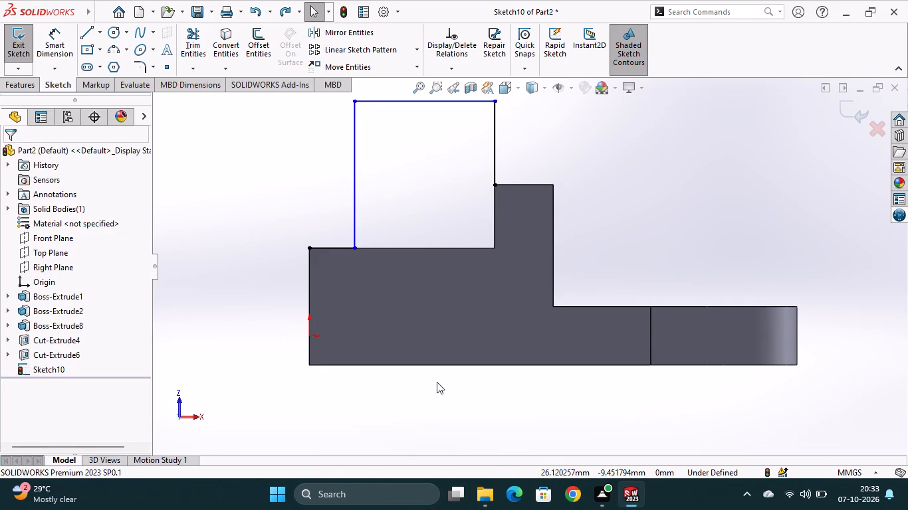
pyautogui.hotkey('ctrl', 'z')
pyautogui.hotkey('ctrl', 'z')
pyautogui.hotkey('ctrl', 'z')
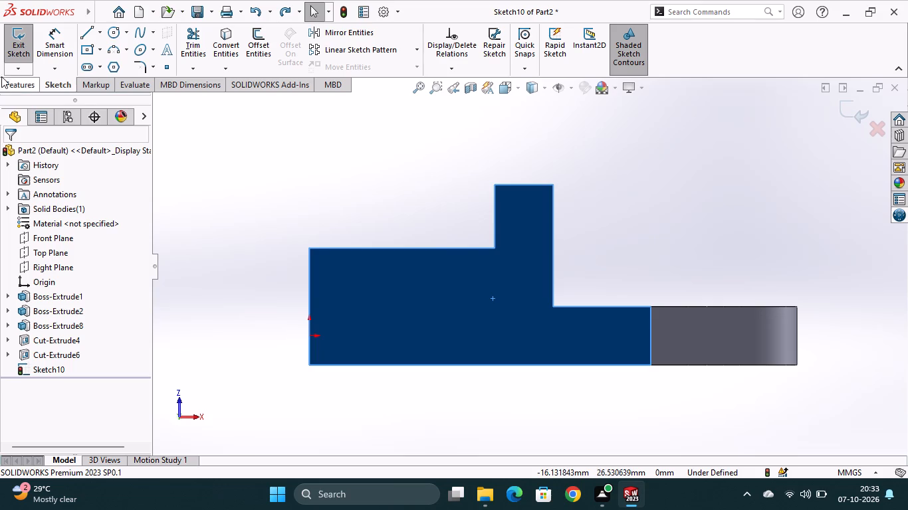
# Sketch connected lines from the thick end's bottom corner: about 9 mm up, 8 mm across, 37 mm up, over and down to the upright's top corner.
pyautogui.click(91, 35)
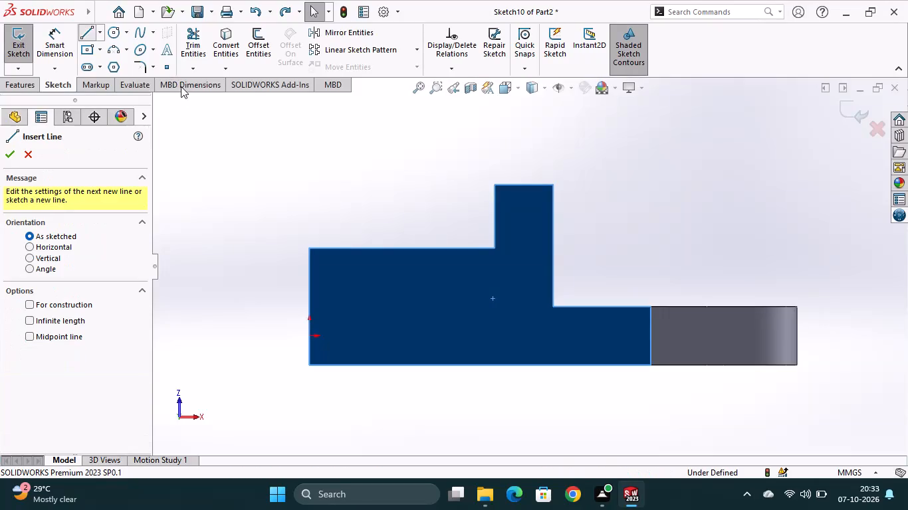
pyautogui.click(310, 366)
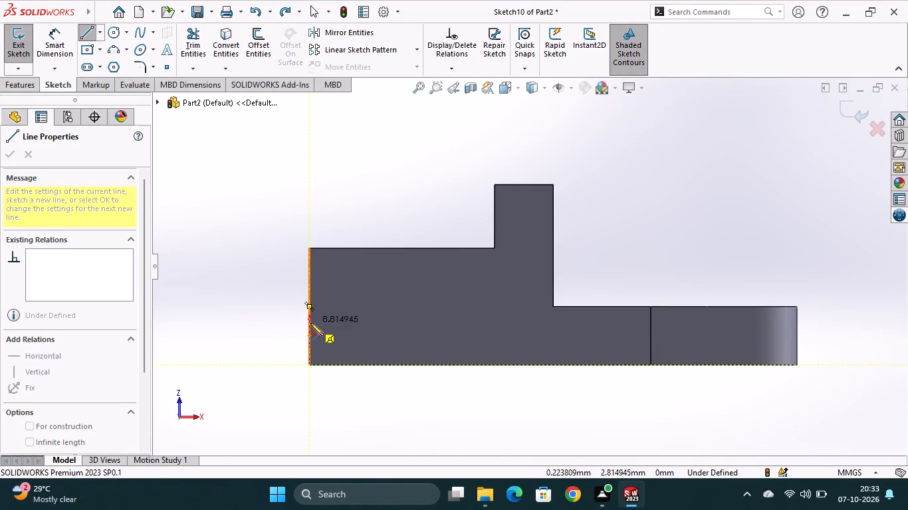
pyautogui.click(310, 323)
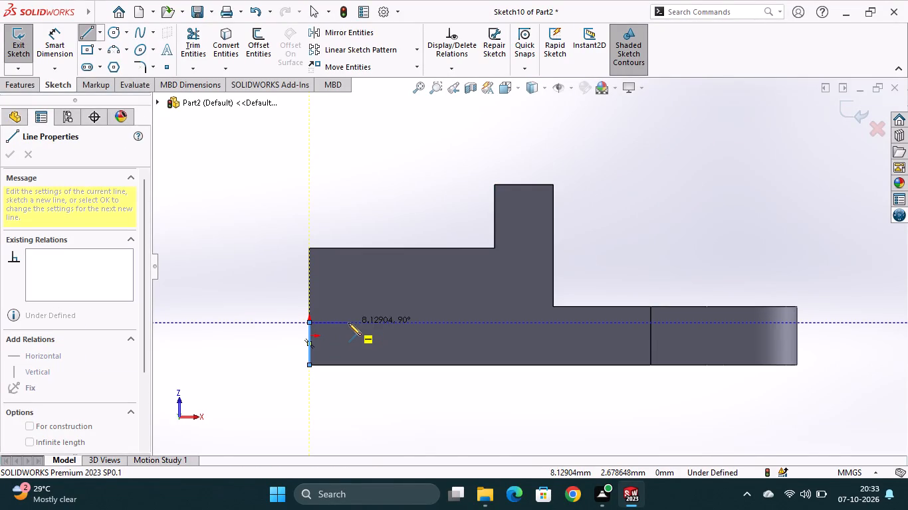
pyautogui.click(348, 323)
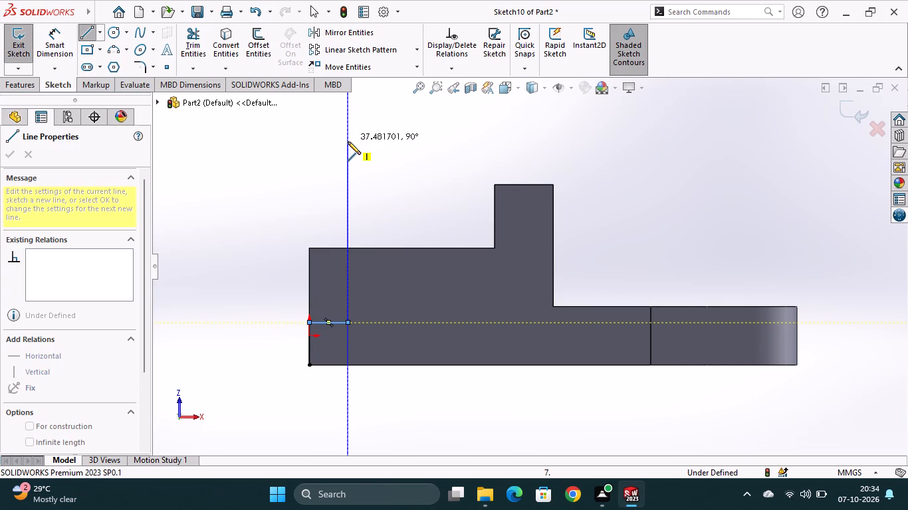
pyautogui.click(348, 141)
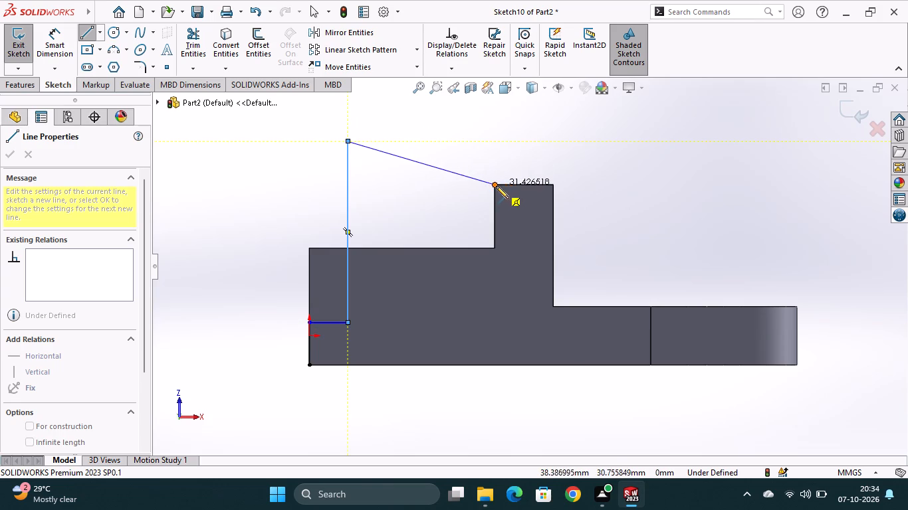
pyautogui.click(495, 141)
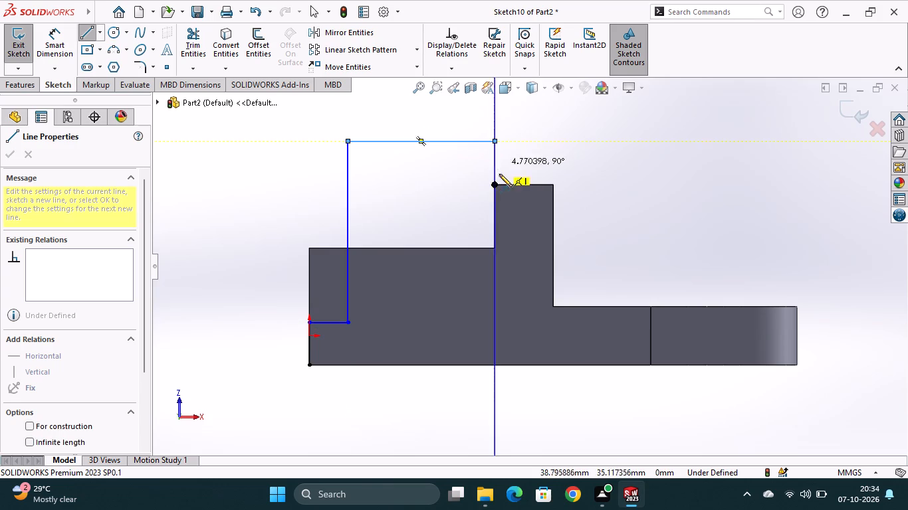
pyautogui.click(497, 184)
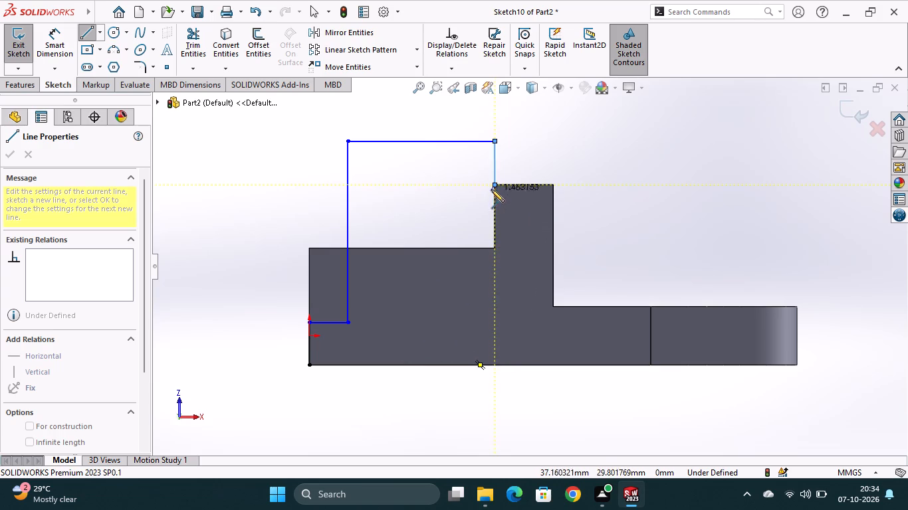
pyautogui.press('Escape')
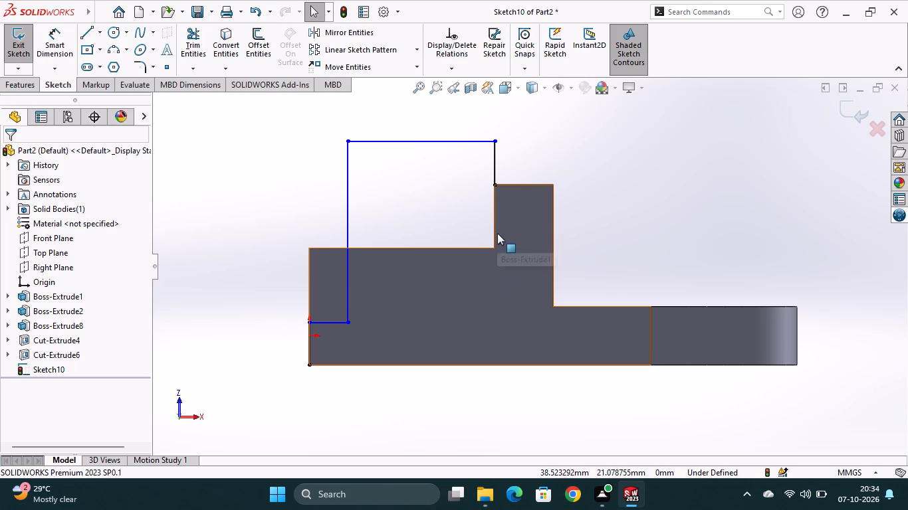
# Dimension the vertical distance from the thick end's bottom corner up to the start of the short horizontal profile line.
pyautogui.scroll(-1, 429, 201)
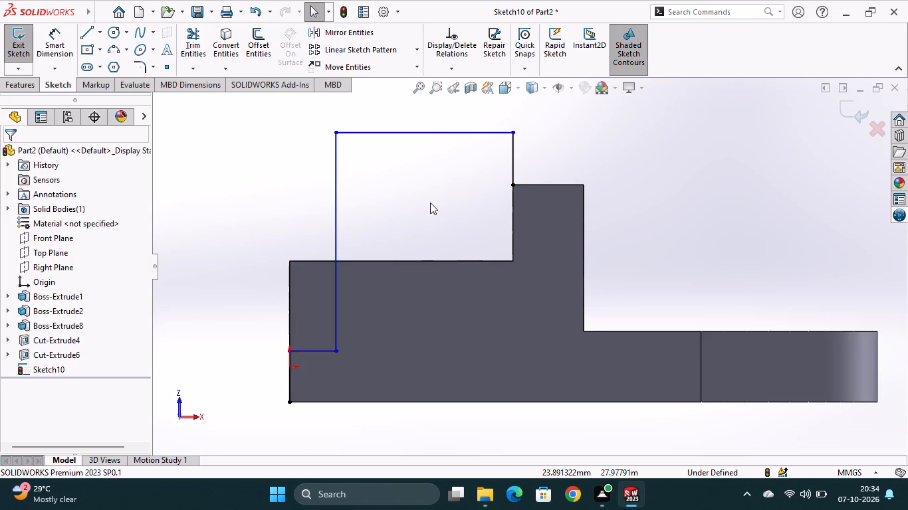
pyautogui.scroll(1, 430, 203)
pyautogui.click(56, 42)
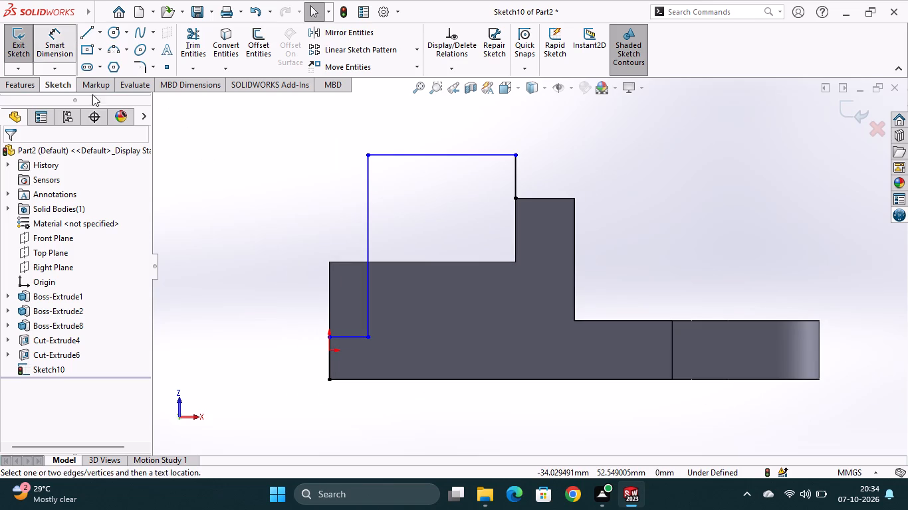
pyautogui.click(330, 379)
pyautogui.click(329, 336)
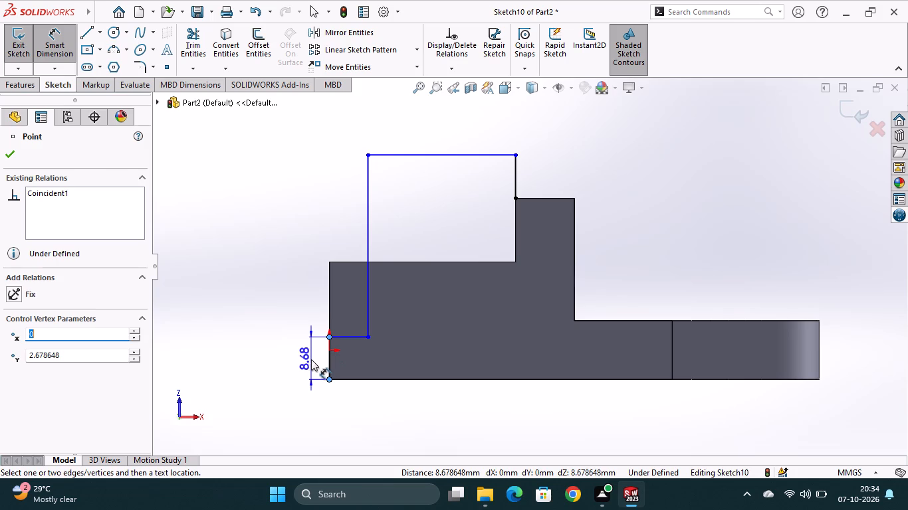
pyautogui.click(311, 359)
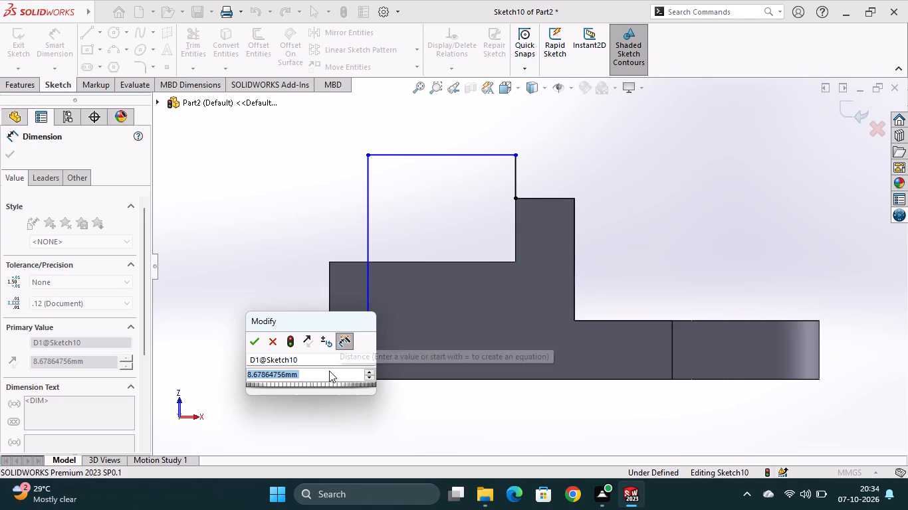
pyautogui.press('1')
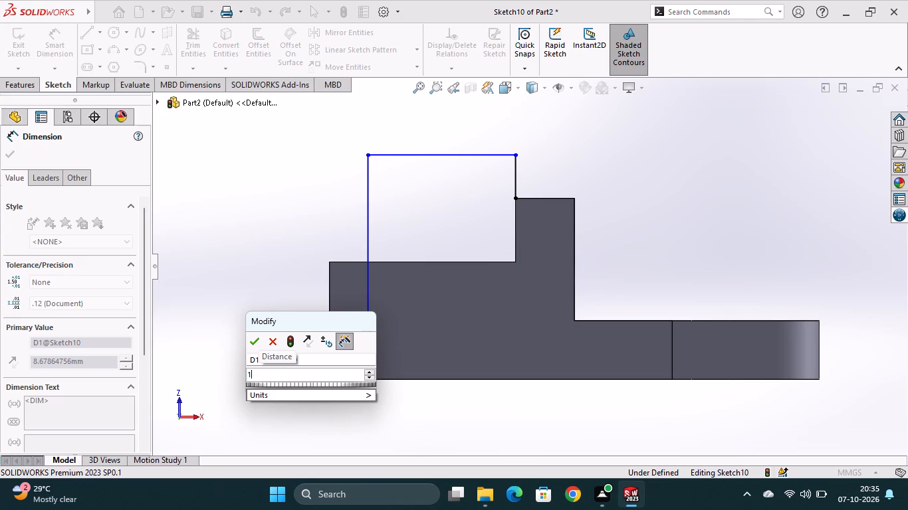
pyautogui.click(279, 278)
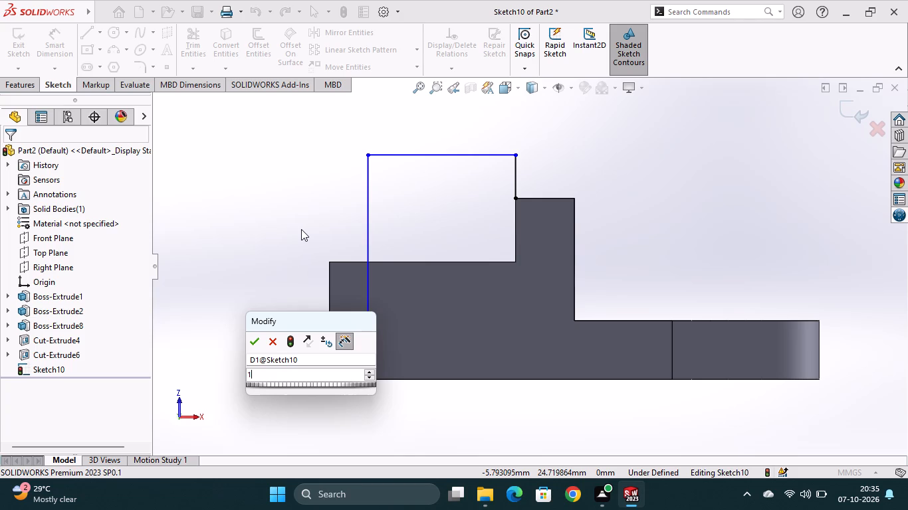
pyautogui.click(275, 342)
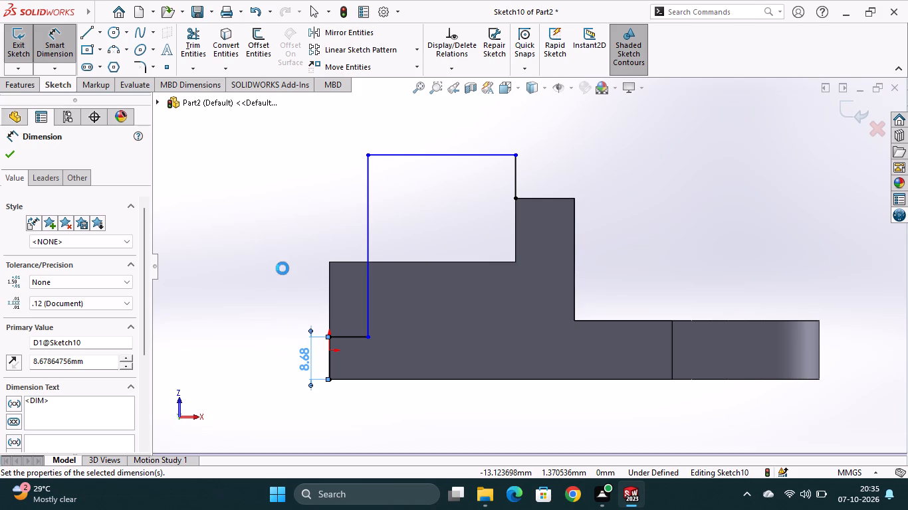
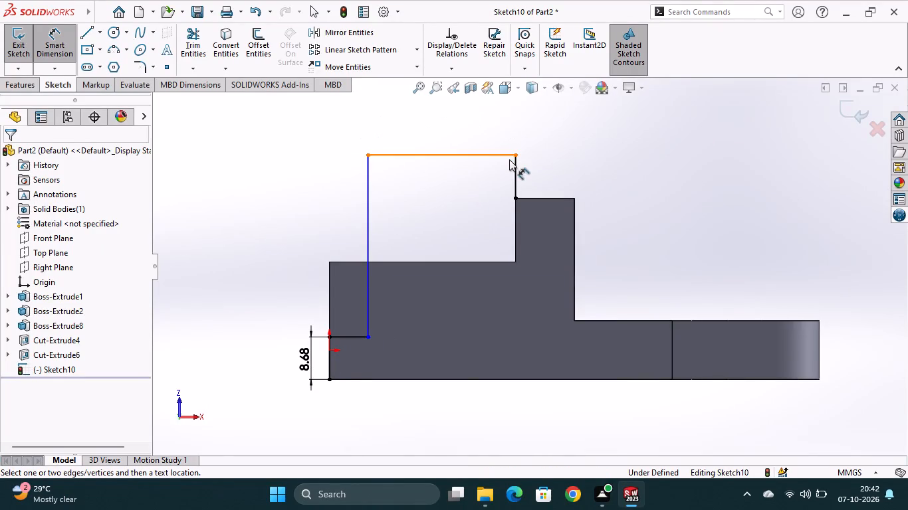
# Delete the vertical 8.68 mm dimension at the start of the lug profile on the thick end.
pyautogui.scroll(1, 429, 197)
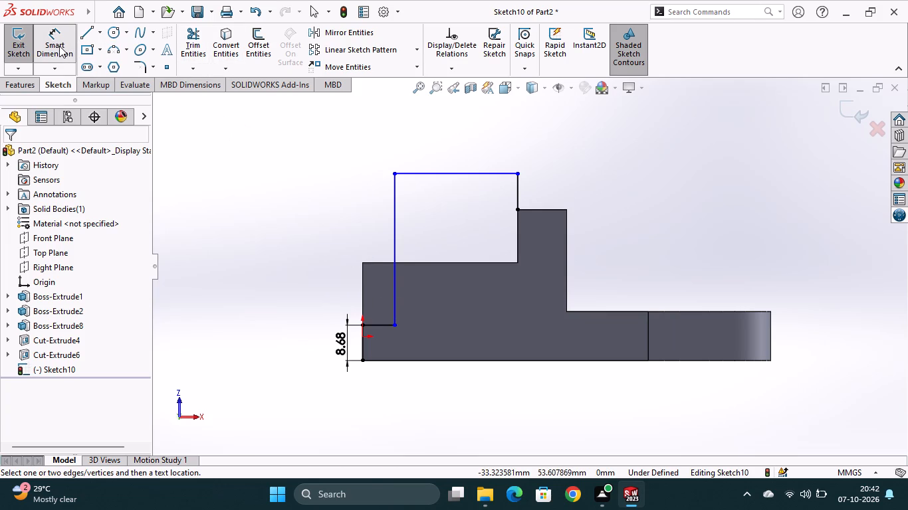
pyautogui.rightClick(340, 349)
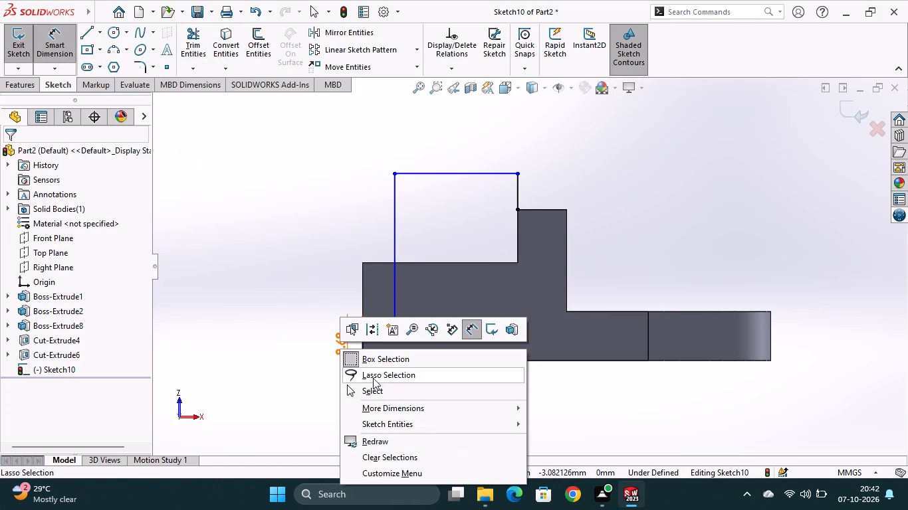
pyautogui.press('Escape')
pyautogui.press('Escape')
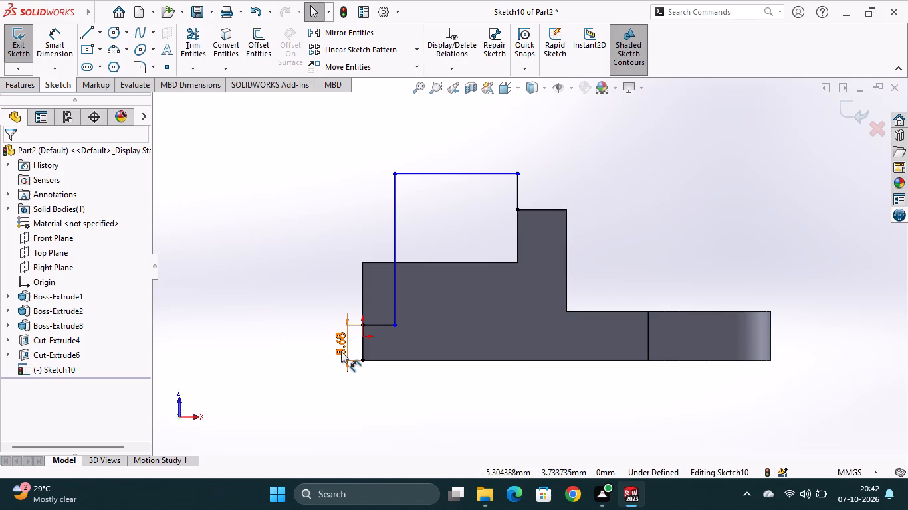
pyautogui.rightClick(341, 351)
pyautogui.click(387, 324)
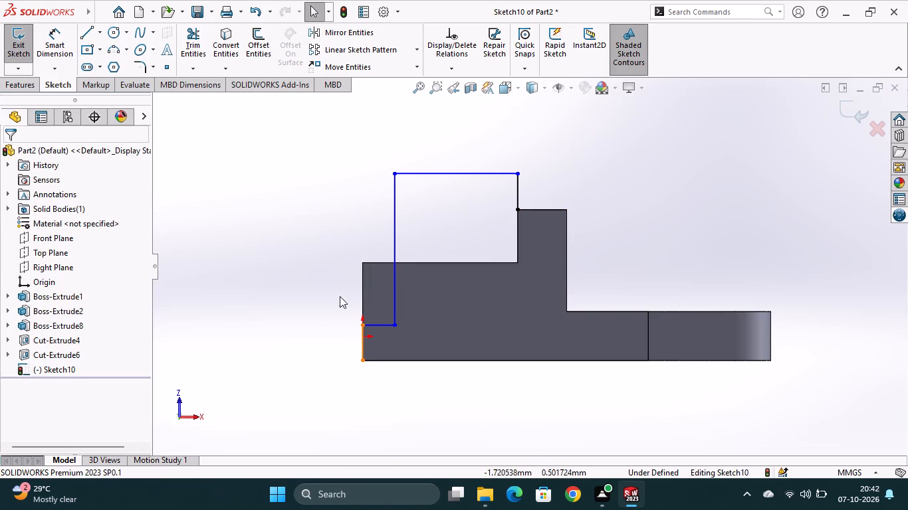
# Dimension the profile's first vertical line, at the thick end's bottom corner, to 12 mm.
pyautogui.click(67, 43)
pyautogui.click(362, 345)
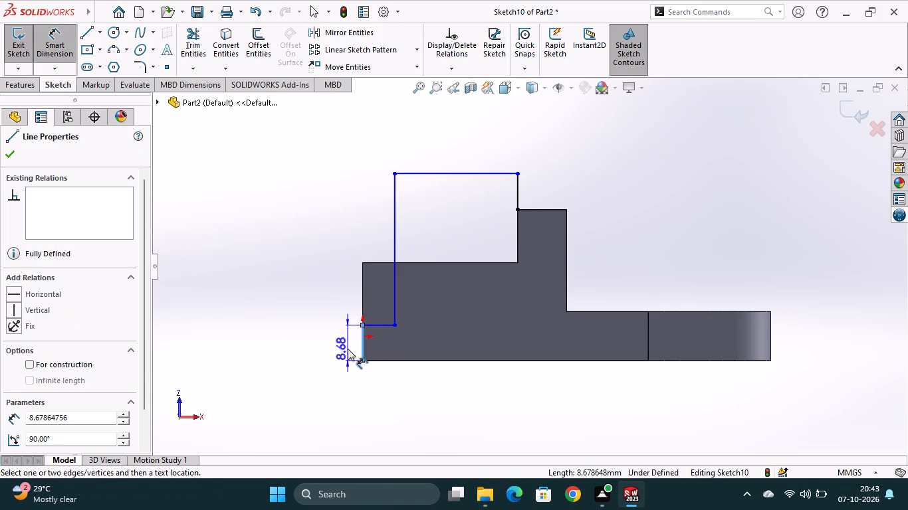
pyautogui.click(348, 349)
pyautogui.press('1')
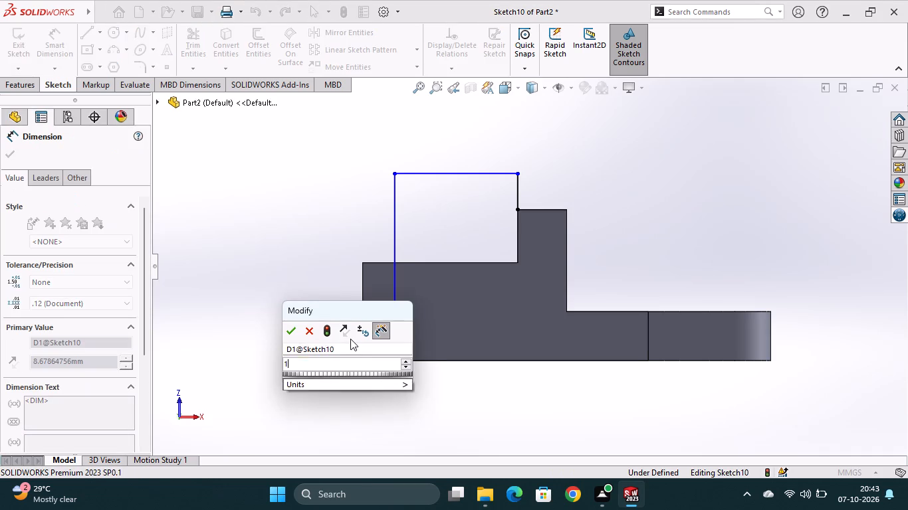
pyautogui.press('2')
pyautogui.press('Return')
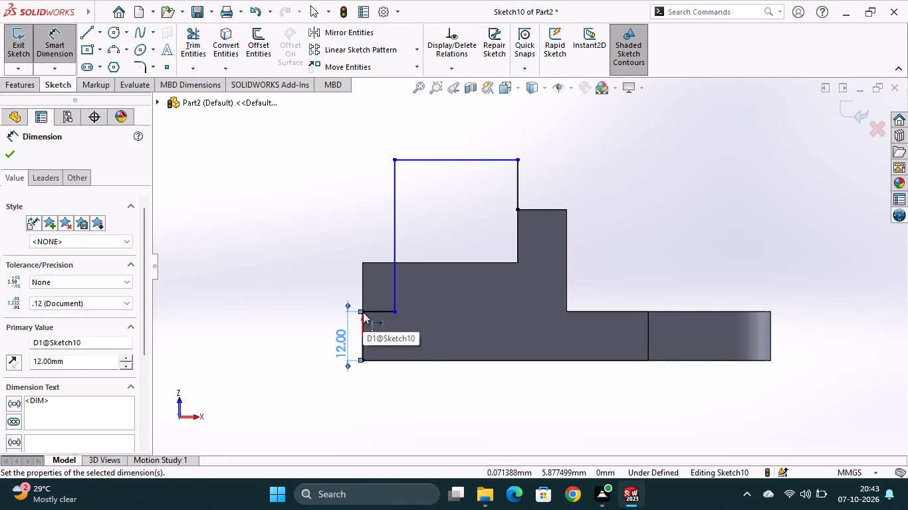
pyautogui.doubleClick(362, 312)
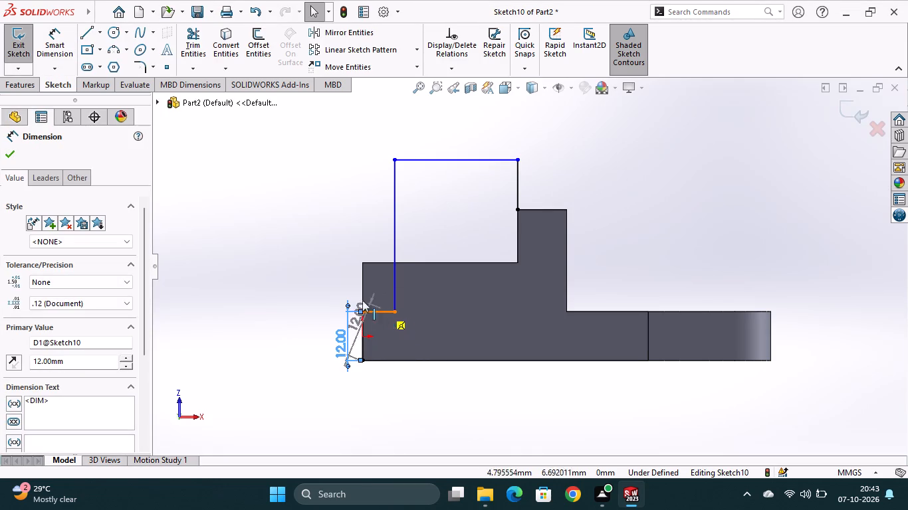
pyautogui.press('Escape')
pyautogui.press('Escape')
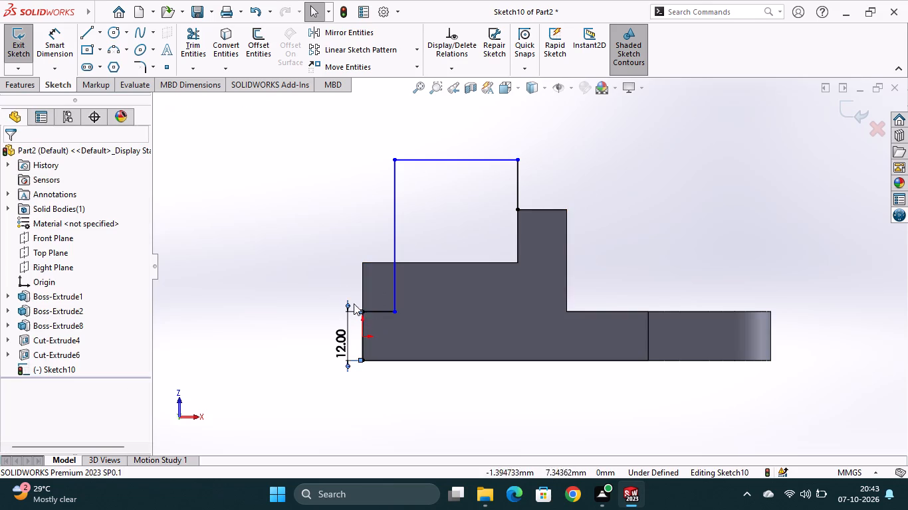
# Dimension the short horizontal profile line between its two endpoints to 10 mm.
pyautogui.click(59, 60)
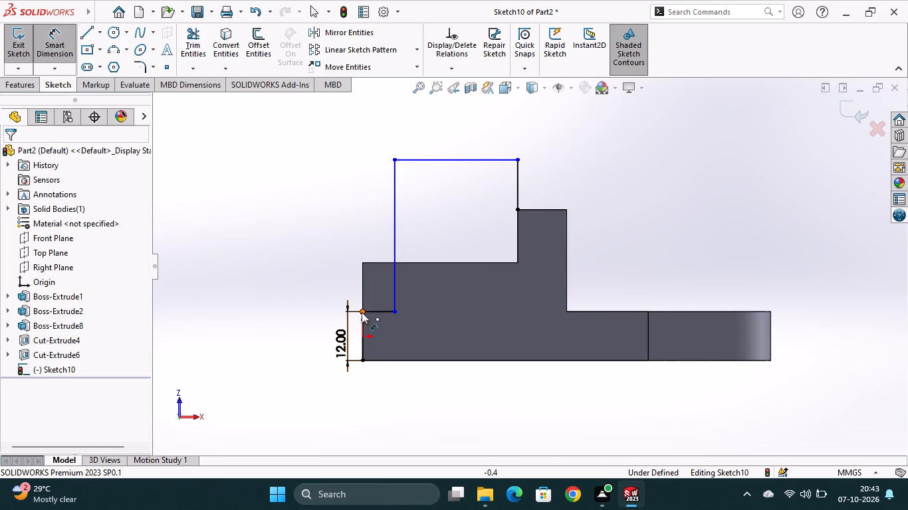
pyautogui.click(362, 312)
pyautogui.click(394, 312)
pyautogui.click(376, 290)
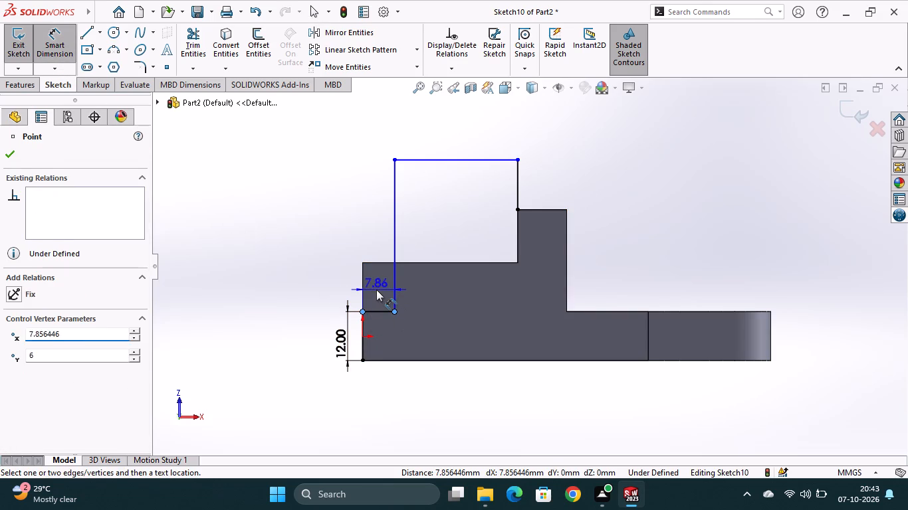
pyautogui.press('1')
pyautogui.press('0')
pyautogui.press('Return')
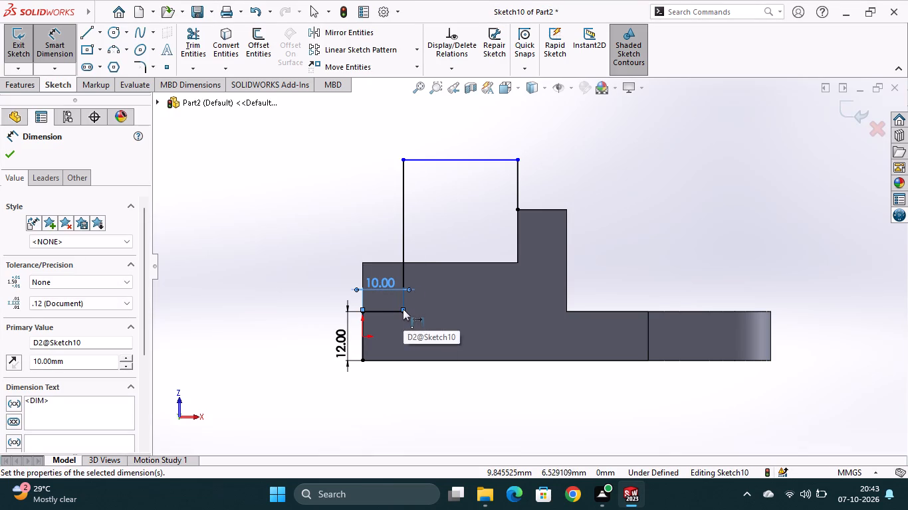
# Dimension the tall vertical profile line between its lower and upper endpoints to 30 mm.
pyautogui.click(403, 313)
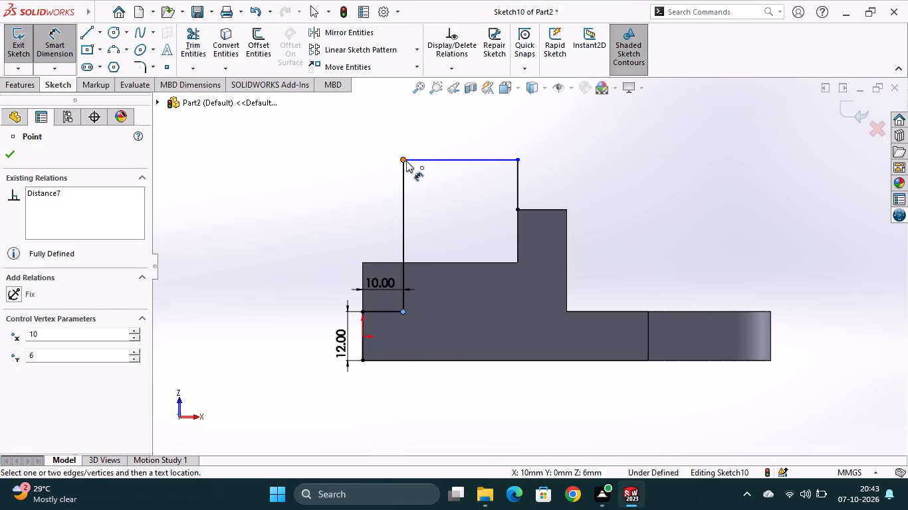
pyautogui.click(402, 160)
pyautogui.click(366, 211)
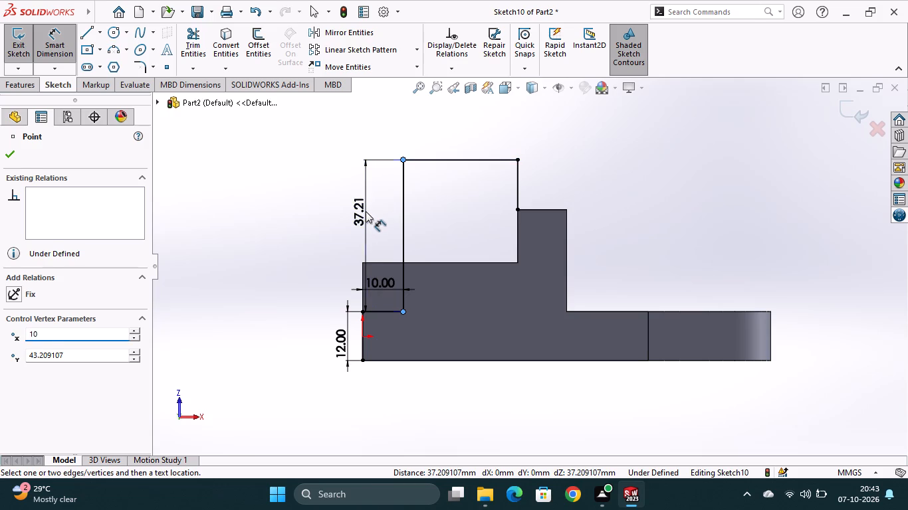
pyautogui.write('30')
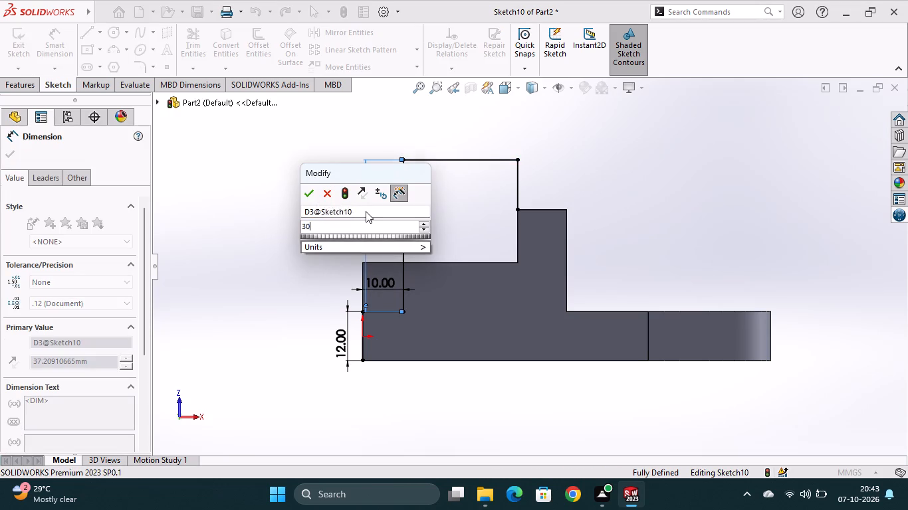
pyautogui.press('Return')
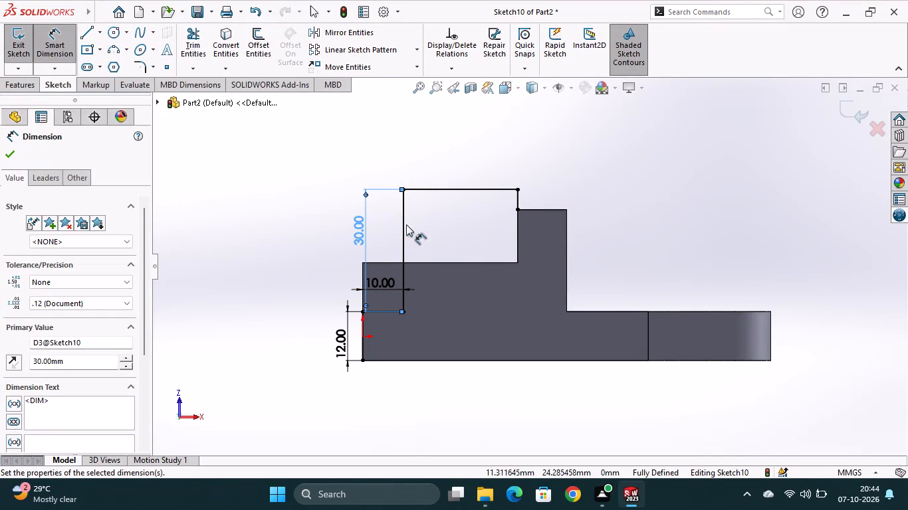
# Set the tall vertical profile line's height dimension to 40 mm.
pyautogui.rightClick(357, 228)
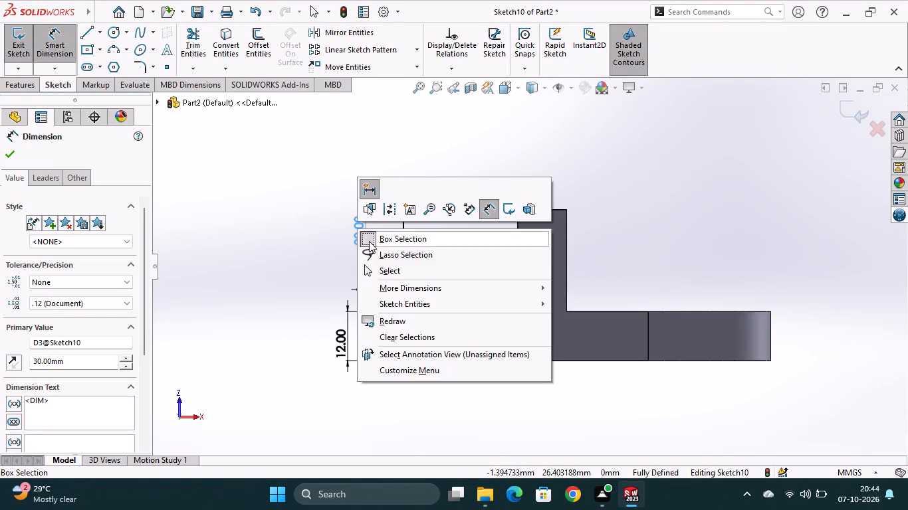
pyautogui.press('Escape')
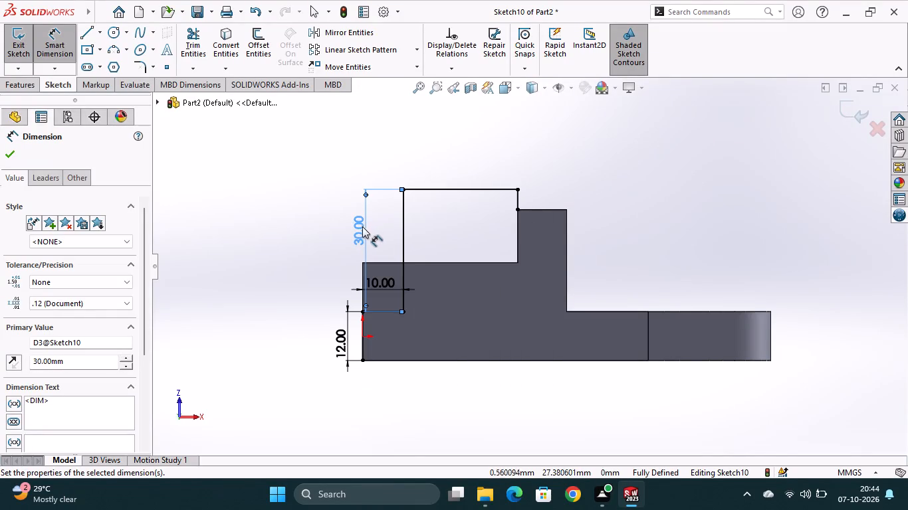
pyautogui.doubleClick(362, 228)
pyautogui.write('40')
pyautogui.press('Return')
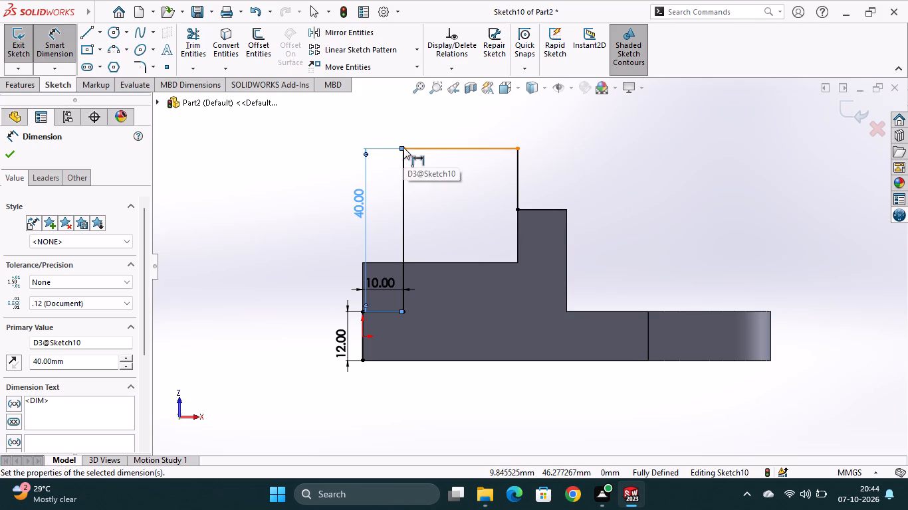
pyautogui.click(405, 146)
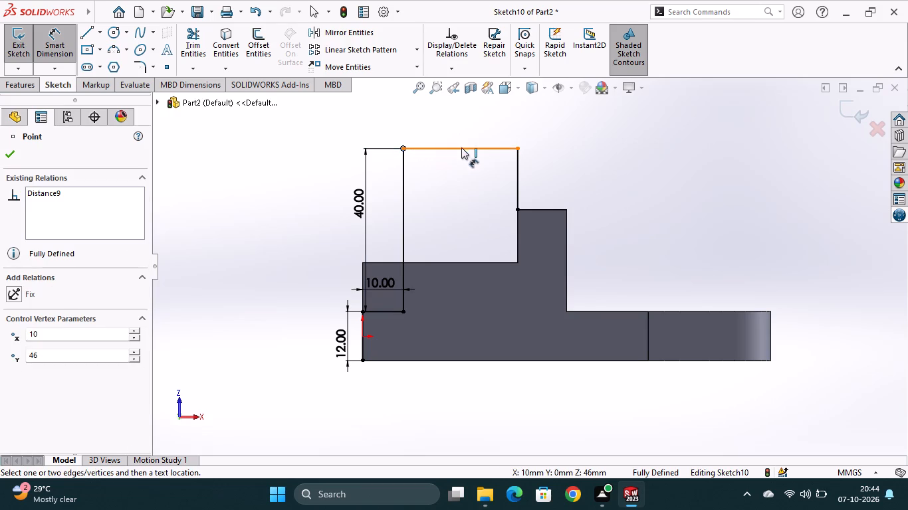
pyautogui.click(46, 48)
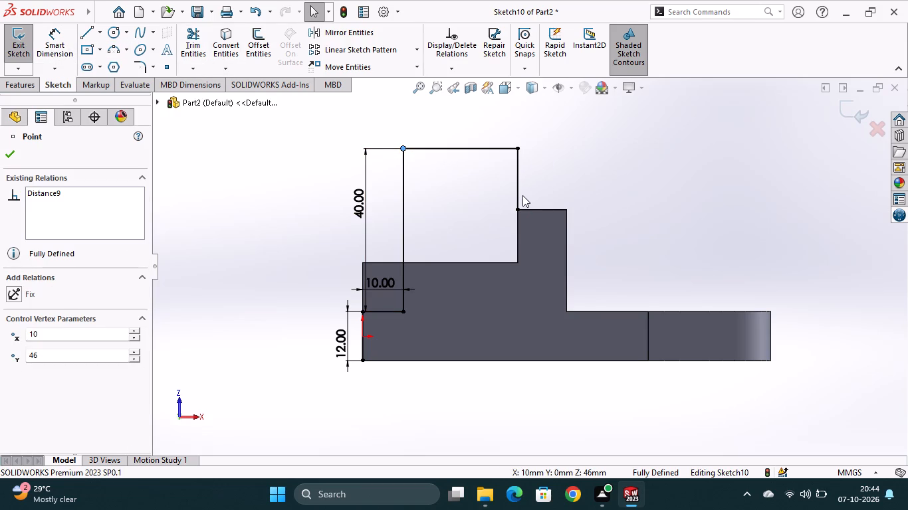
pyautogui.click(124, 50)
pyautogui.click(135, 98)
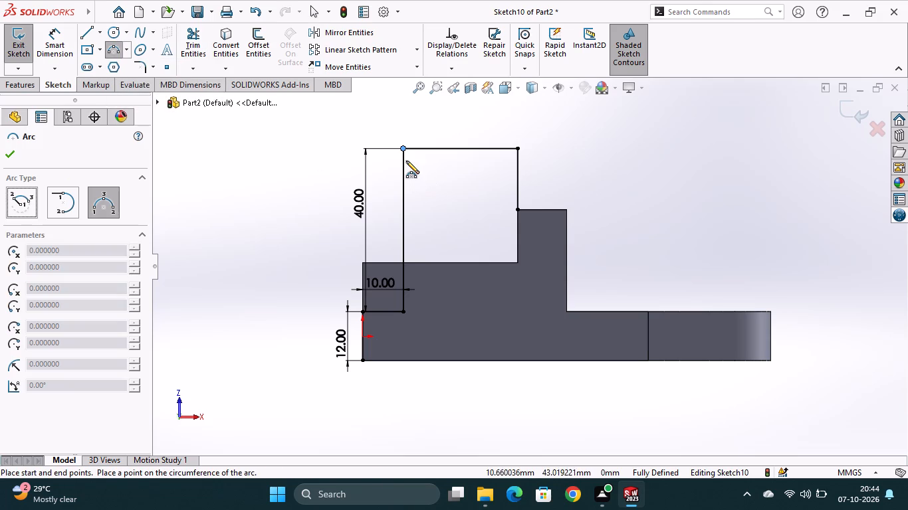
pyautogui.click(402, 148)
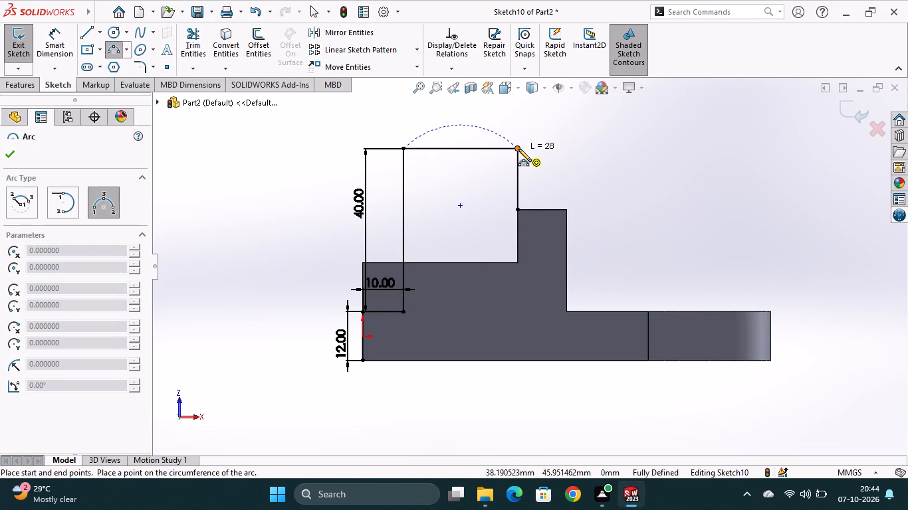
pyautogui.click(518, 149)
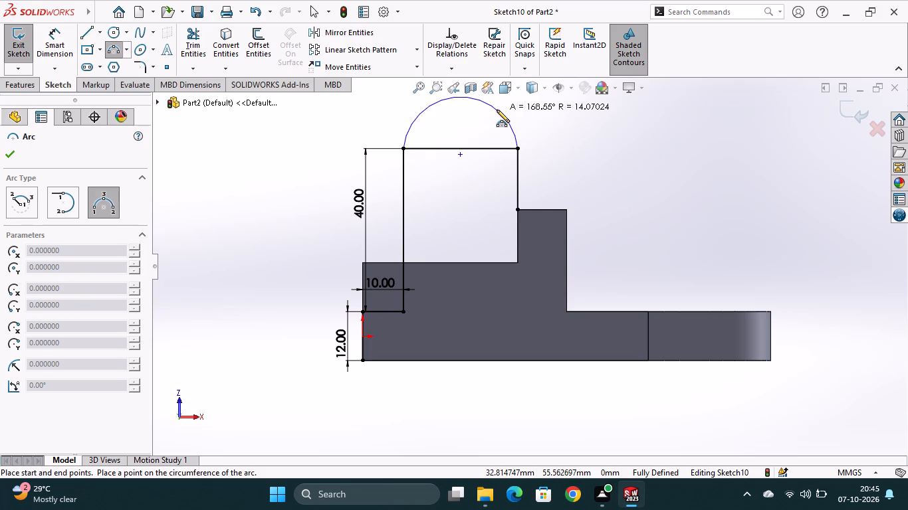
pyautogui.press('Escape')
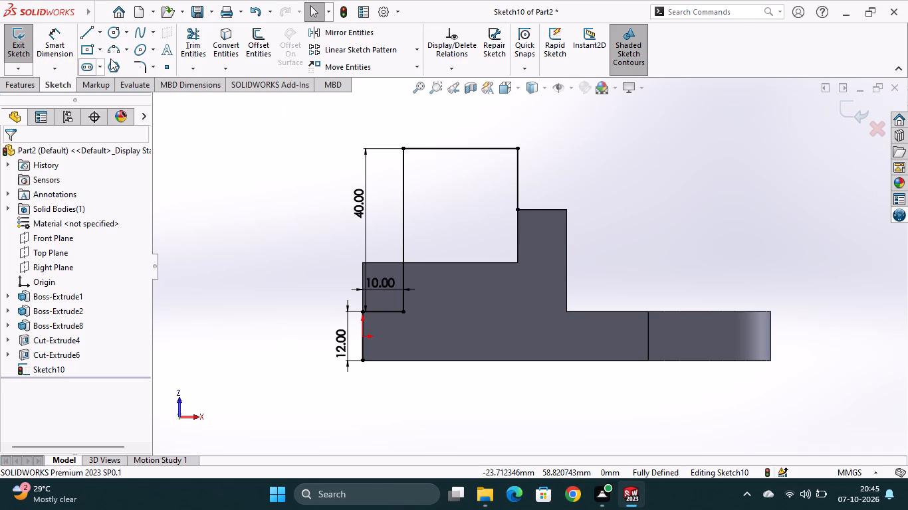
# Sketch two concentric circles centred on the top line's midpoint, the outer extending past both vertical lines and the inner fitting between them.
pyautogui.click(113, 35)
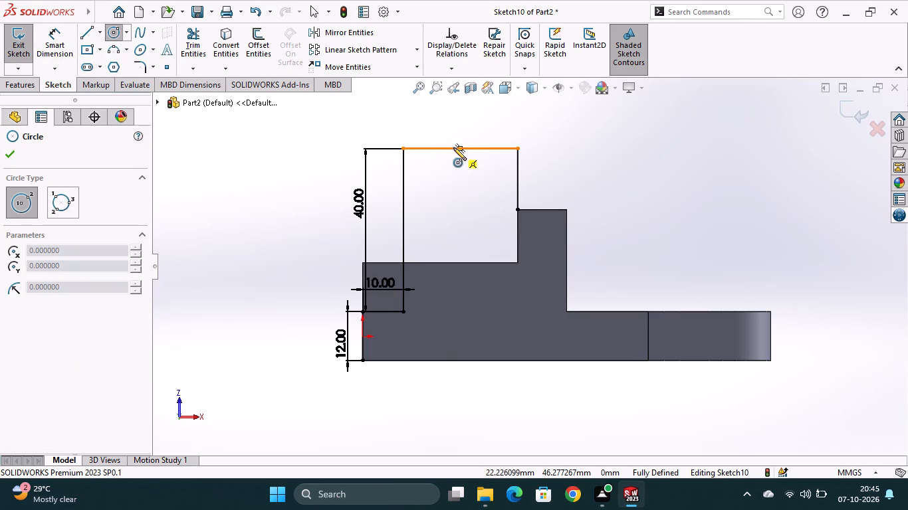
pyautogui.click(461, 147)
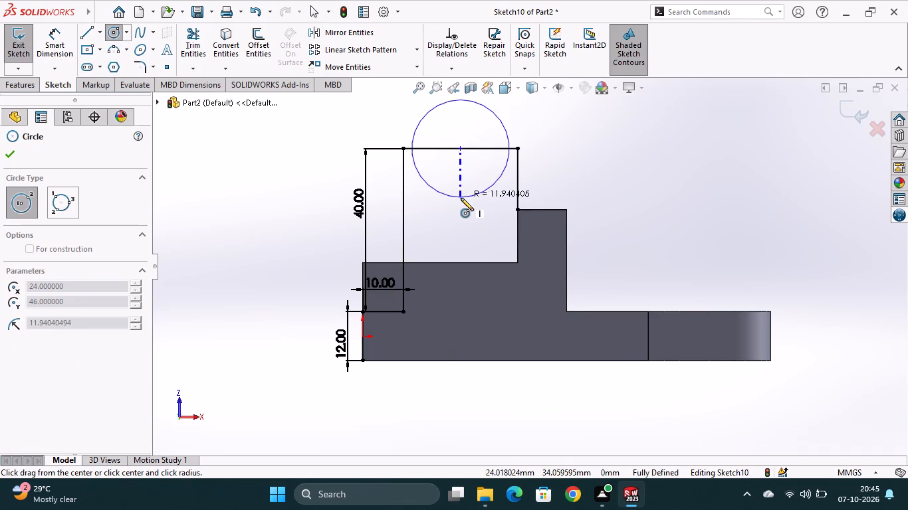
pyautogui.click(464, 221)
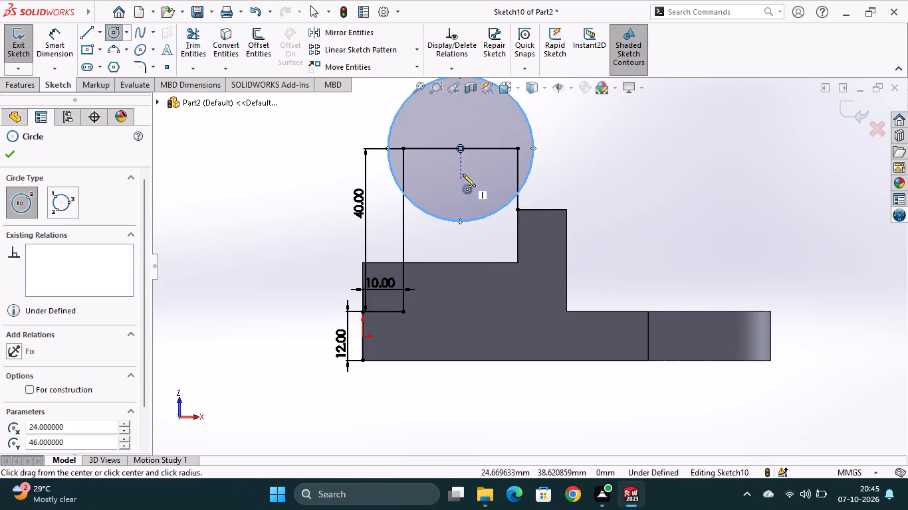
pyautogui.click(459, 148)
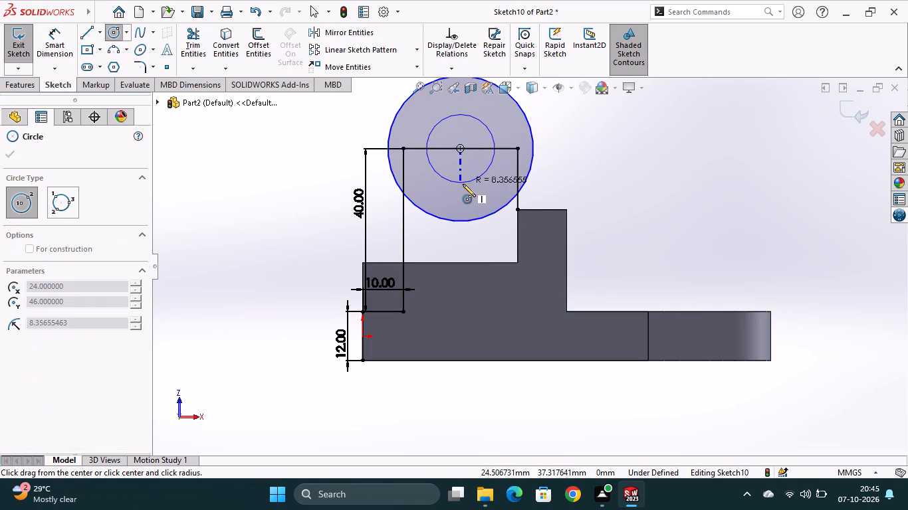
pyautogui.click(463, 184)
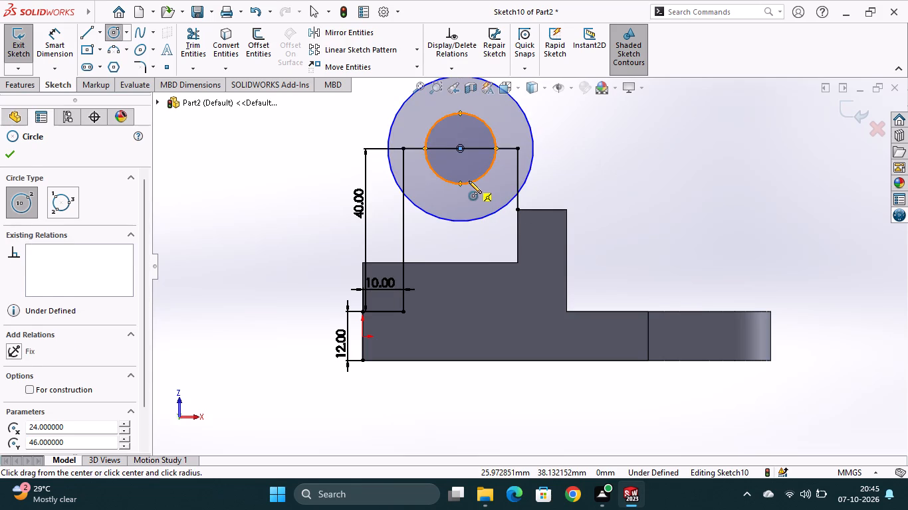
pyautogui.press('Escape')
# Dimension the horizontal distance from the tall vertical line to the circles' centre as a driven dimension.
pyautogui.click(59, 35)
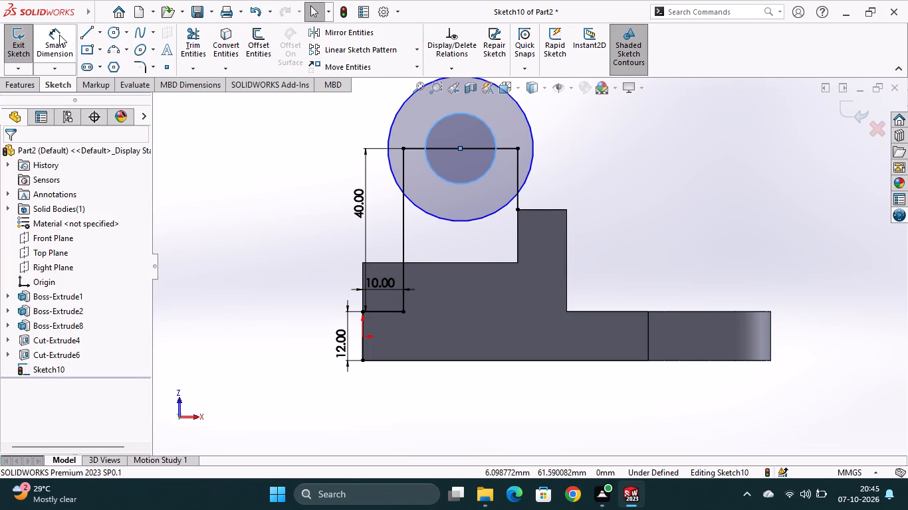
pyautogui.click(403, 165)
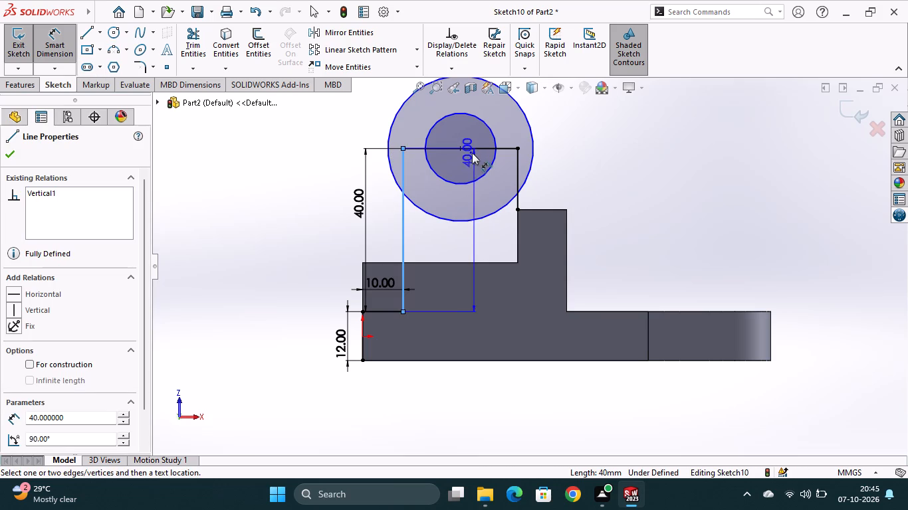
pyautogui.click(459, 147)
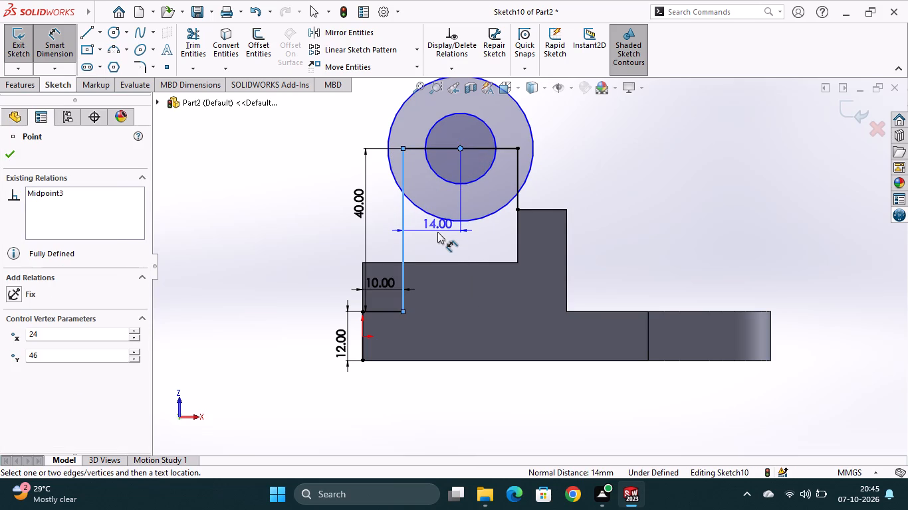
pyautogui.click(437, 232)
pyautogui.click(539, 243)
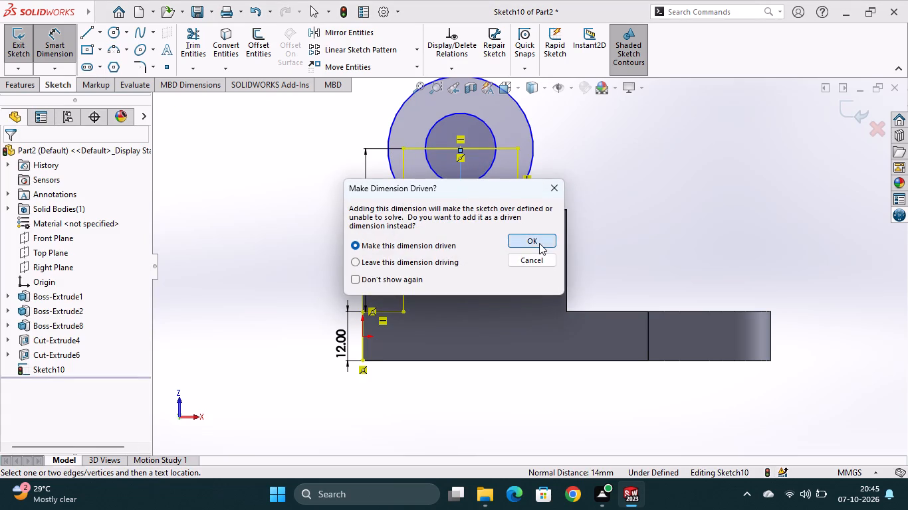
# Dimension the inner circle's diameter to 18 mm.
pyautogui.rightClick(439, 226)
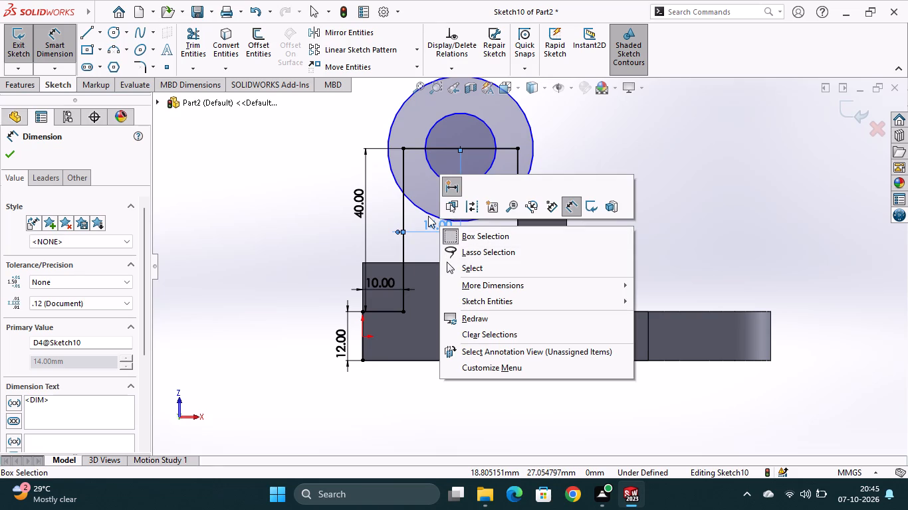
pyautogui.press('Escape')
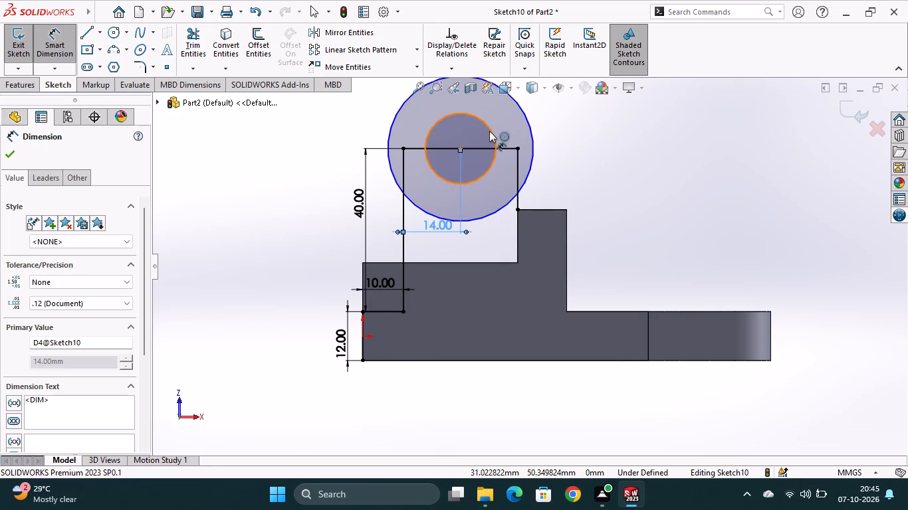
pyautogui.click(490, 127)
pyautogui.click(506, 125)
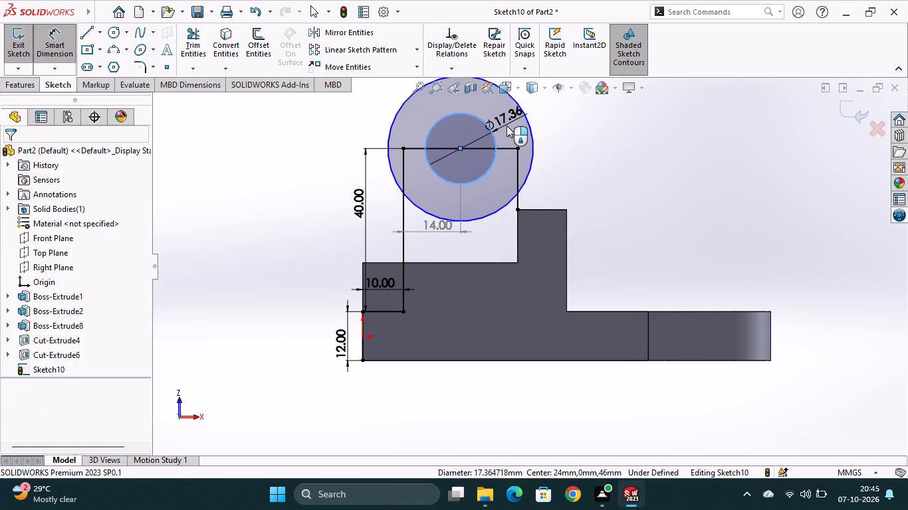
pyautogui.write('18')
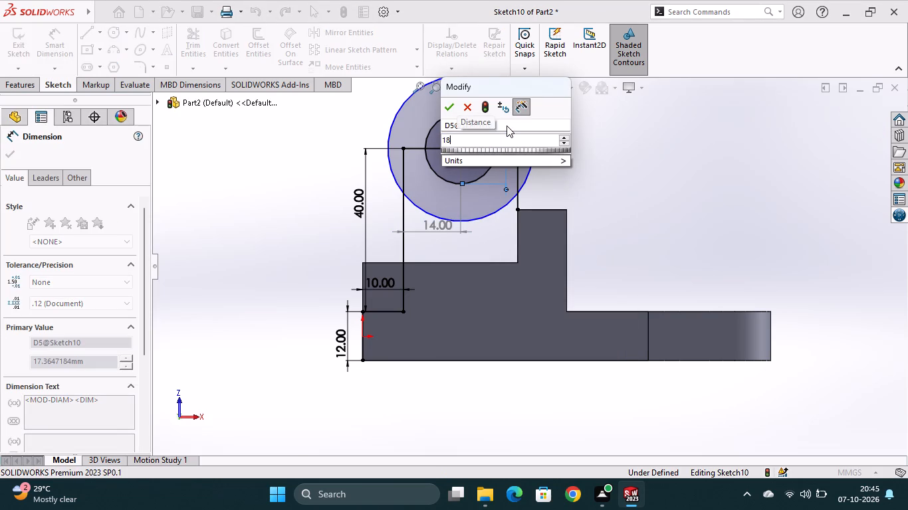
pyautogui.press('Return')
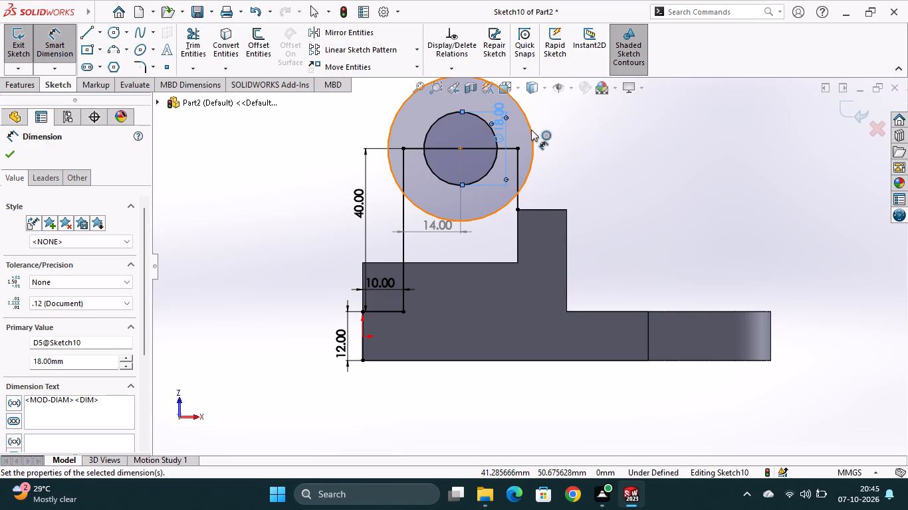
# Dimension the outer circle's diameter to 40 mm.
pyautogui.click(530, 130)
pyautogui.click(548, 126)
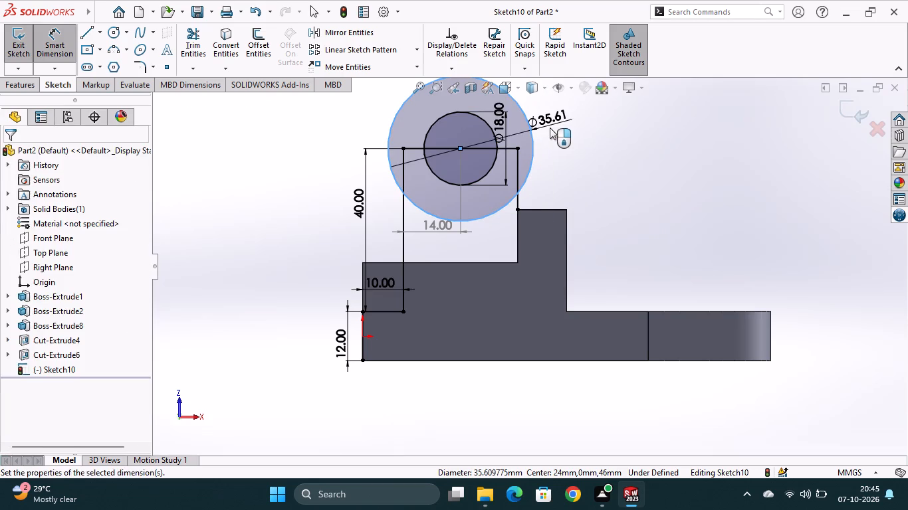
pyautogui.press('4')
pyautogui.press('0')
pyautogui.press('Return')
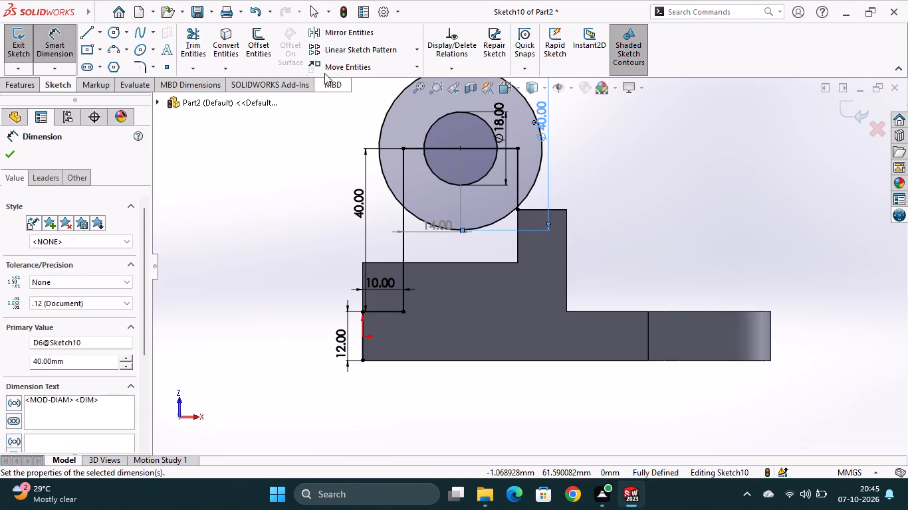
# Trim the top line's portion between the tall vertical line and the inner circle, and its portion inside the inner circle.
pyautogui.scroll(2, 580, 180)
pyautogui.scroll(-1, 580, 180)
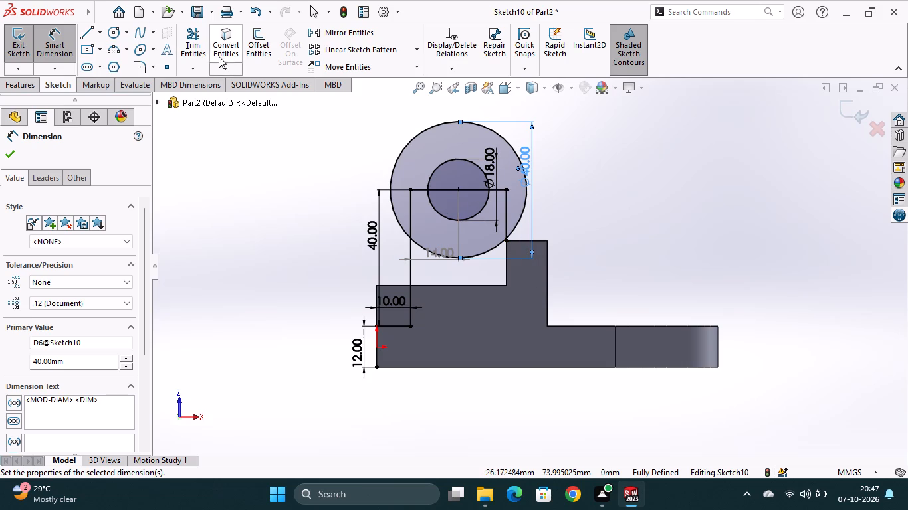
pyautogui.click(192, 43)
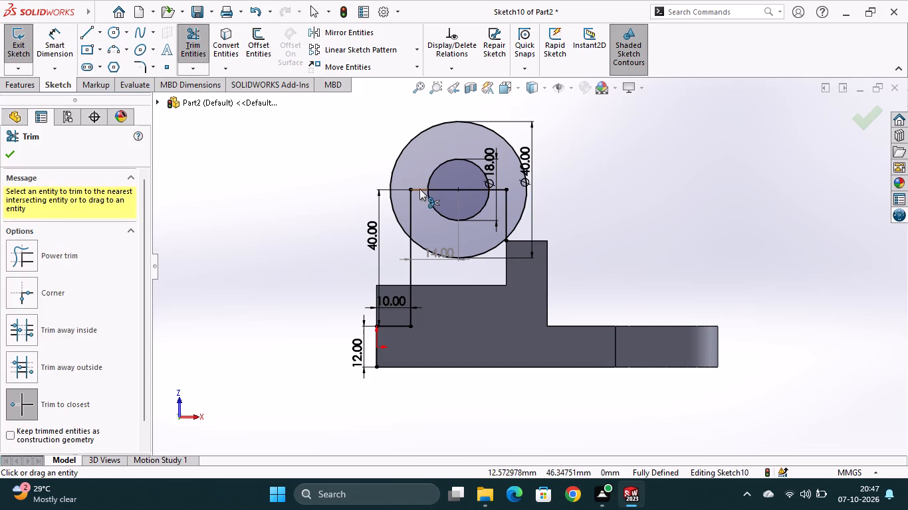
pyautogui.click(419, 189)
pyautogui.click(489, 256)
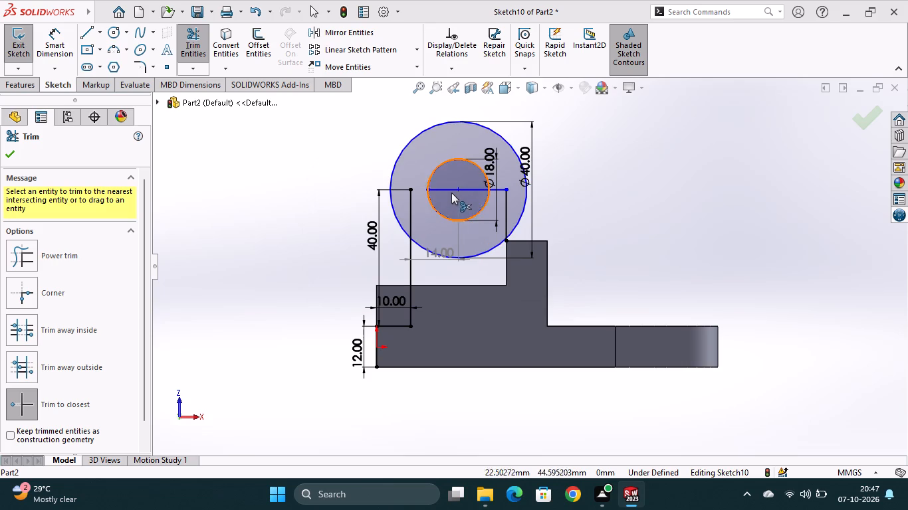
pyautogui.click(443, 189)
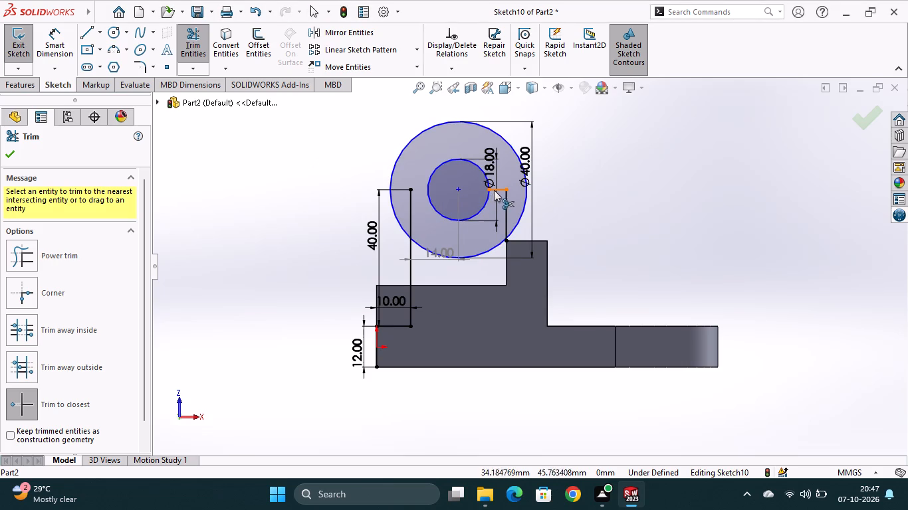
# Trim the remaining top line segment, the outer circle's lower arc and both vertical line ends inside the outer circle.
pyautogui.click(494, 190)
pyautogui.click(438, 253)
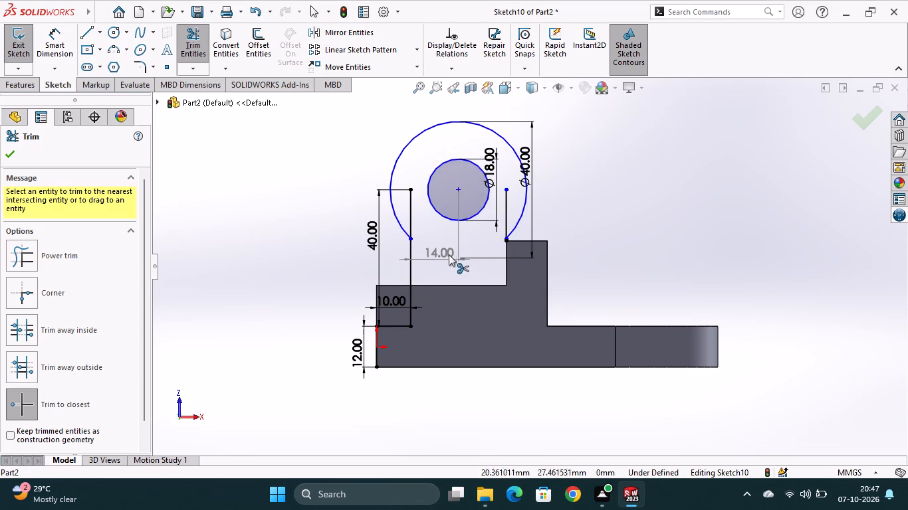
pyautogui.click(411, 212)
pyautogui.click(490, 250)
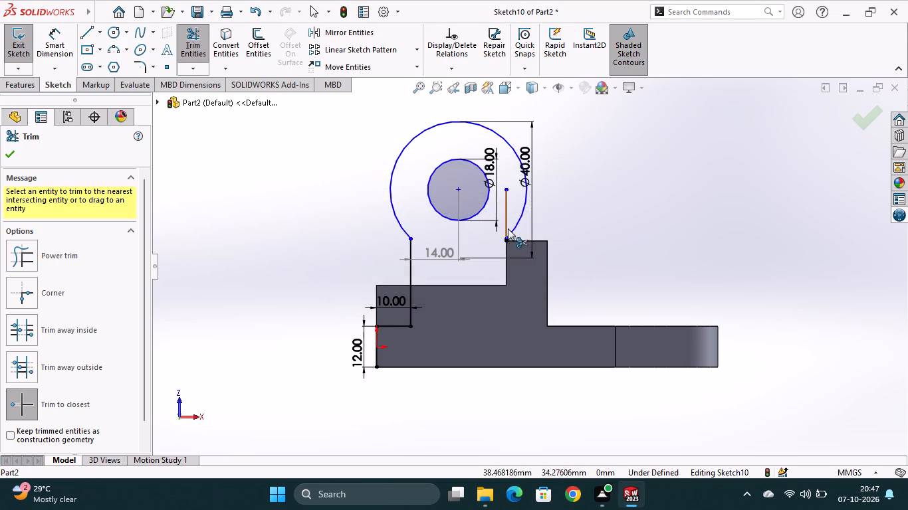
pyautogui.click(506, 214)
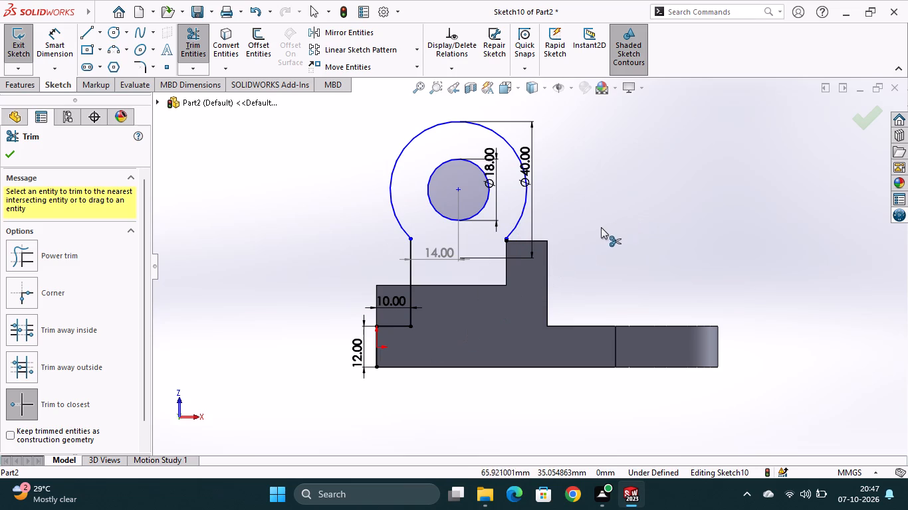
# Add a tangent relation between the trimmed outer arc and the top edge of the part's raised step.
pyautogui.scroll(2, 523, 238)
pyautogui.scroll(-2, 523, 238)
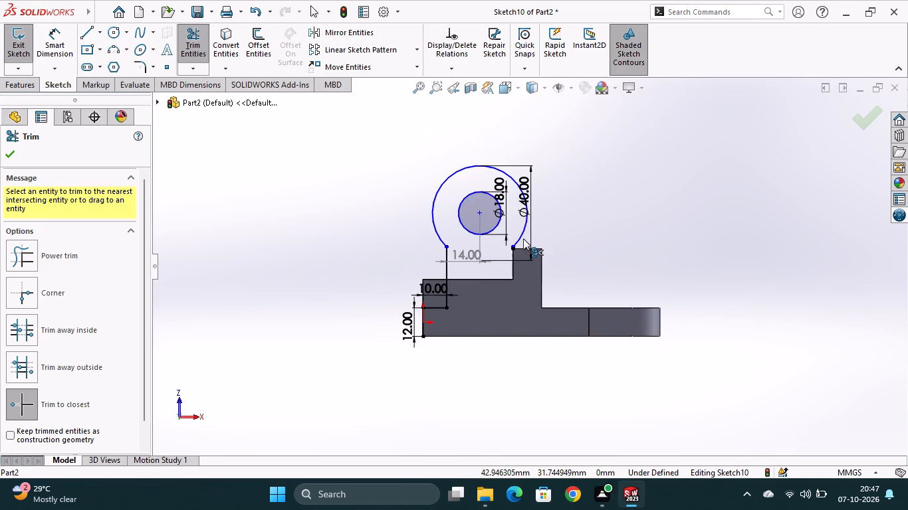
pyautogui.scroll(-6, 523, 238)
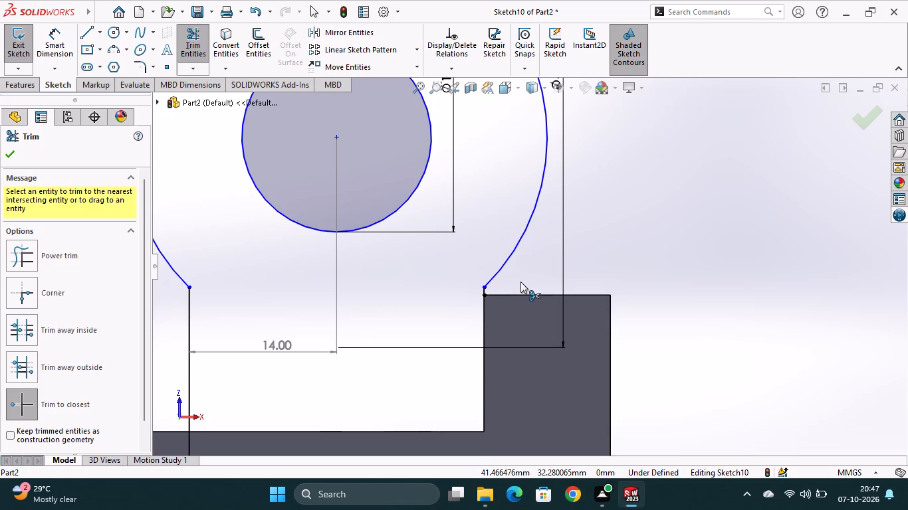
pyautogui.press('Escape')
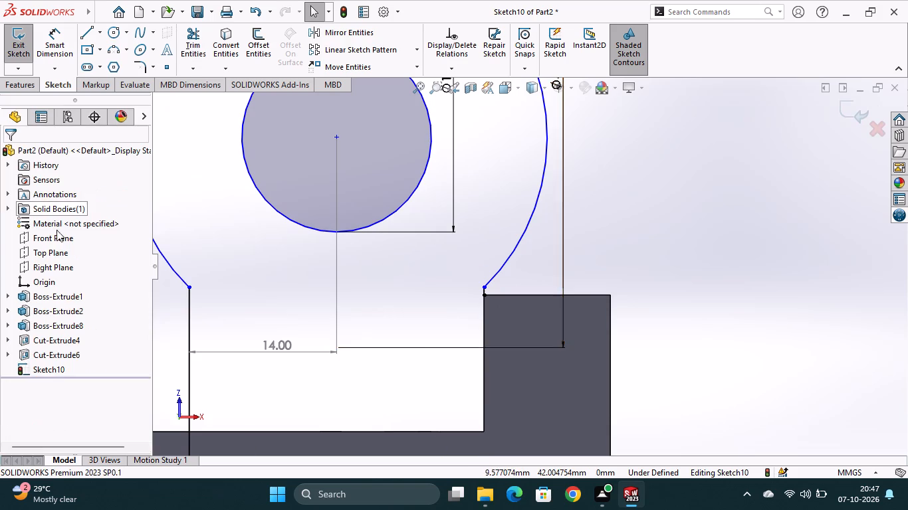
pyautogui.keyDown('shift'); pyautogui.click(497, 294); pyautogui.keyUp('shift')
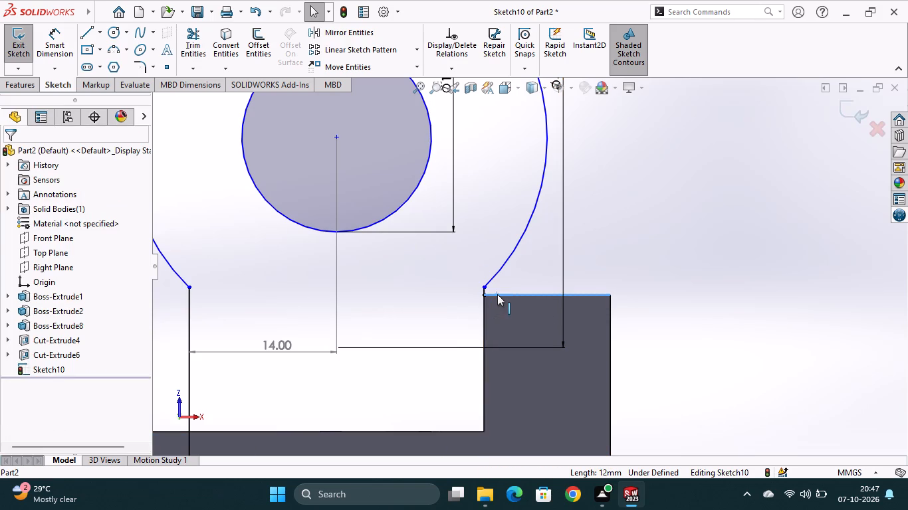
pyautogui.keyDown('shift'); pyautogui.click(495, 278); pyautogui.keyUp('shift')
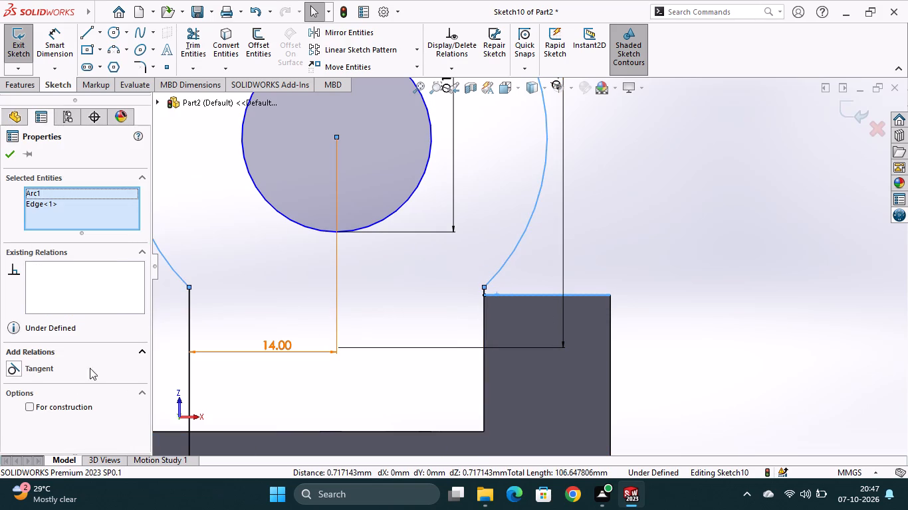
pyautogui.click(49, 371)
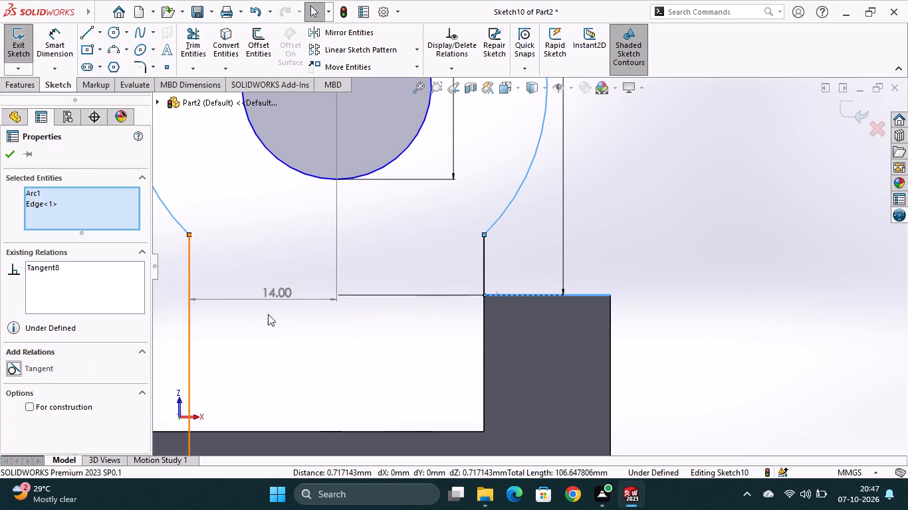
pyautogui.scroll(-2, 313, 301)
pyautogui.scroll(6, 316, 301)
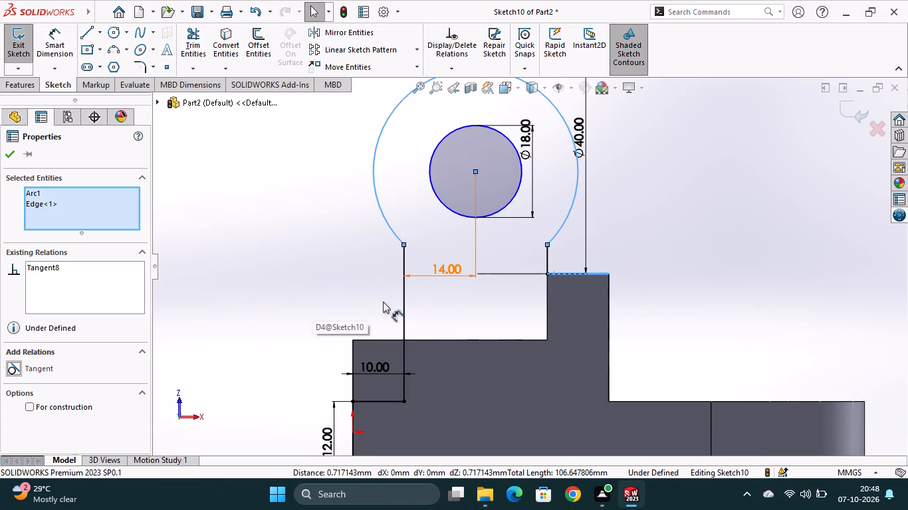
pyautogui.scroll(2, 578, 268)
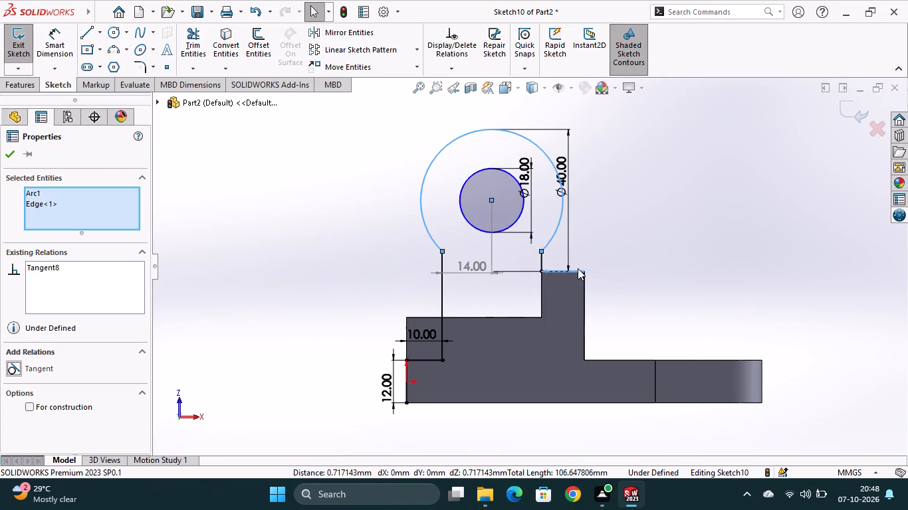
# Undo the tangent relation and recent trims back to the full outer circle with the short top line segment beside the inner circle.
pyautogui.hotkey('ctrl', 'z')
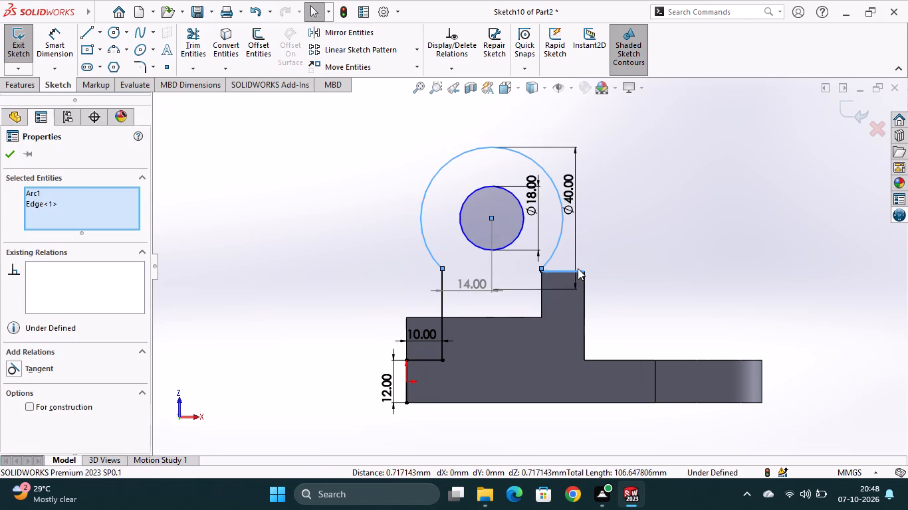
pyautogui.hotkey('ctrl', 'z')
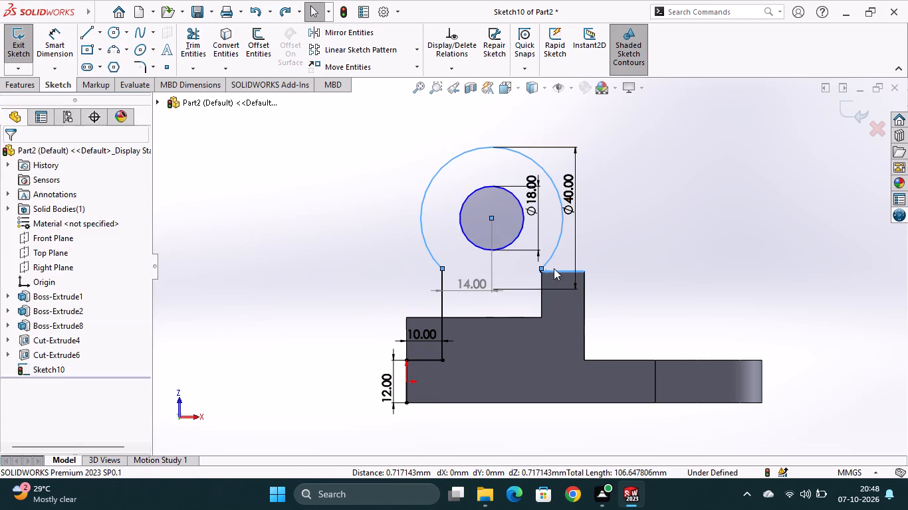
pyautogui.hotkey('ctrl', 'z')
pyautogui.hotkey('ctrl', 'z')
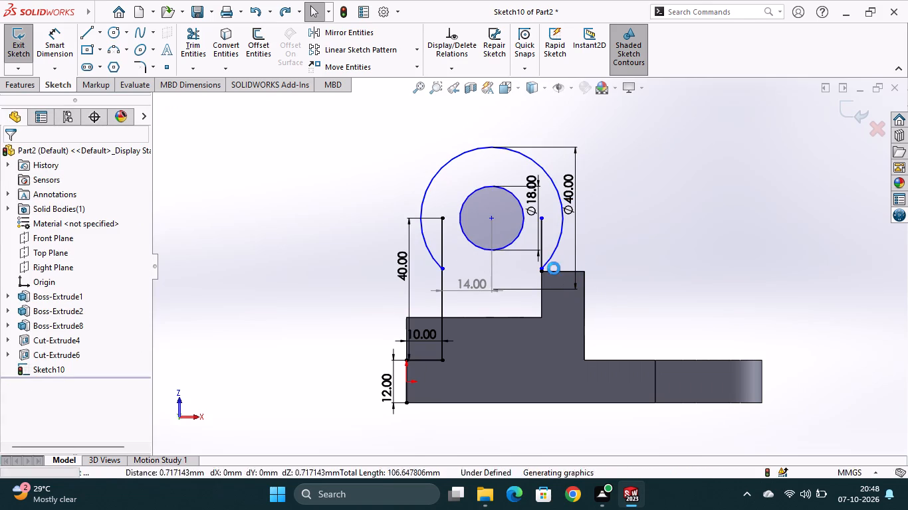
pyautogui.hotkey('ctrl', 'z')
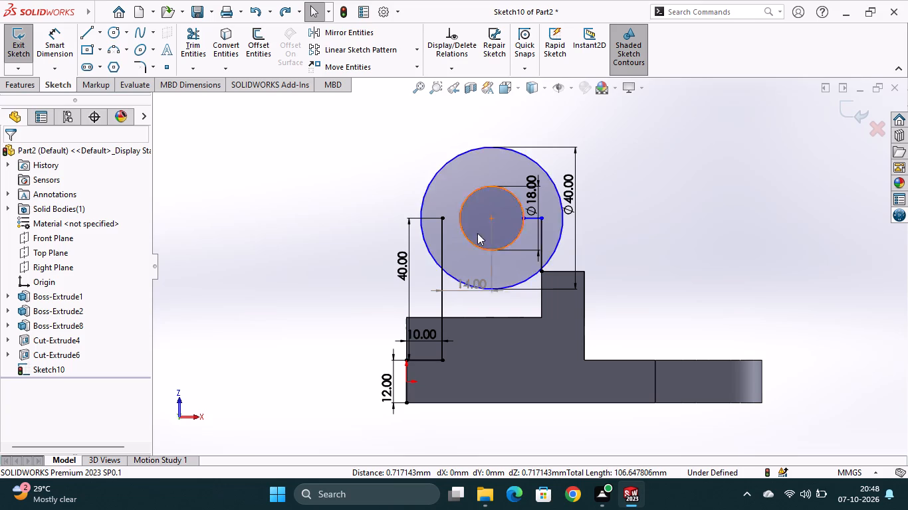
# Make the 40 mm outer circle tangent to the top edge of the part's raised step.
pyautogui.scroll(1, 507, 274)
pyautogui.scroll(-4, 507, 274)
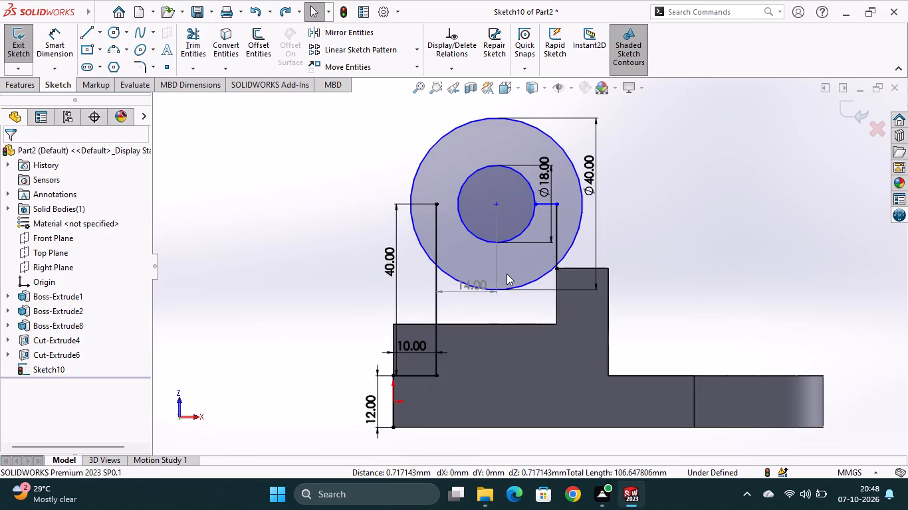
pyautogui.scroll(-1, 507, 274)
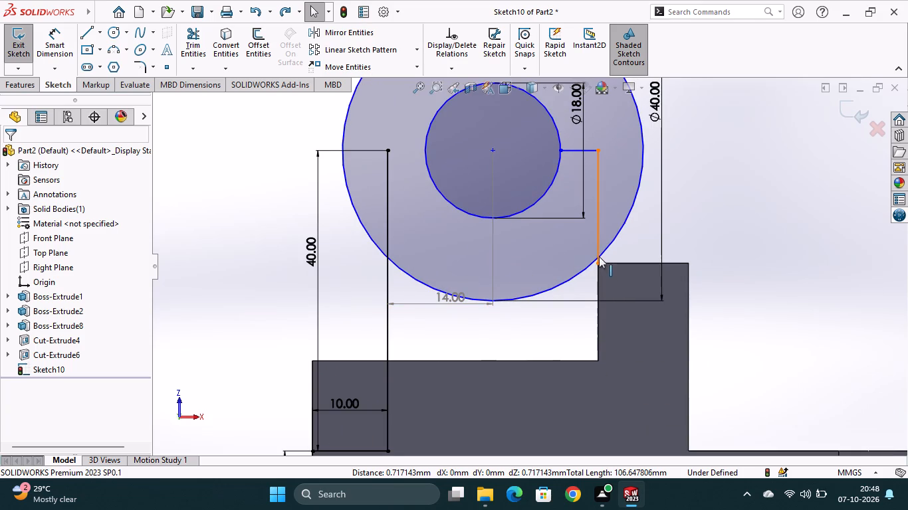
pyautogui.press('Escape')
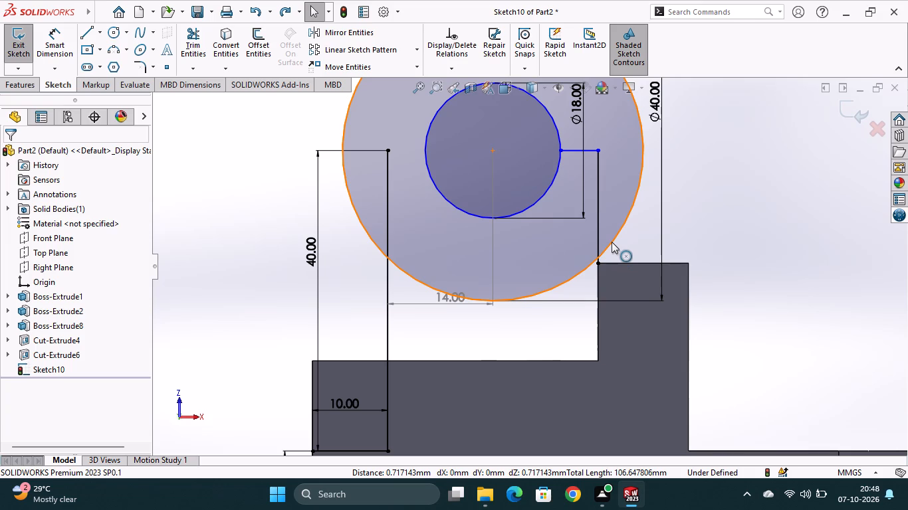
pyautogui.keyDown('ctrl'); pyautogui.click(612, 242); pyautogui.keyUp('ctrl')
pyautogui.keyDown('ctrl'); pyautogui.click(613, 262); pyautogui.keyUp('ctrl')
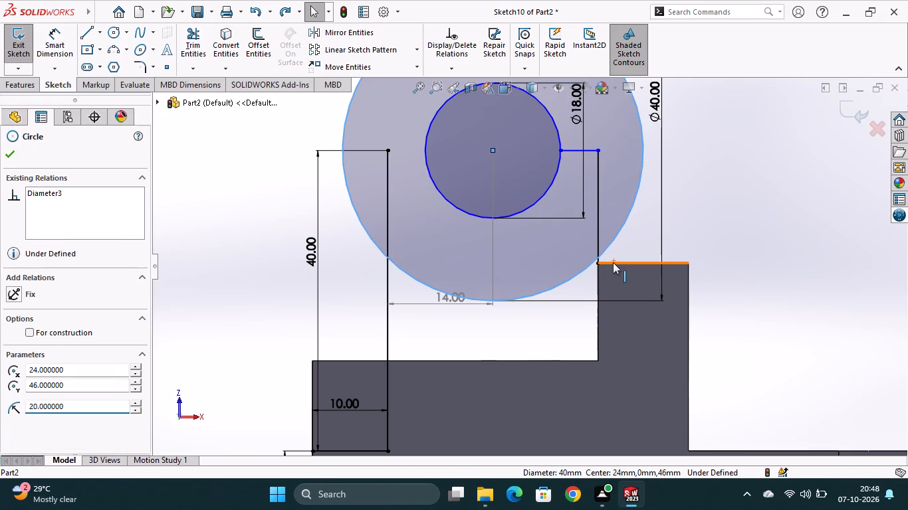
pyautogui.click(23, 369)
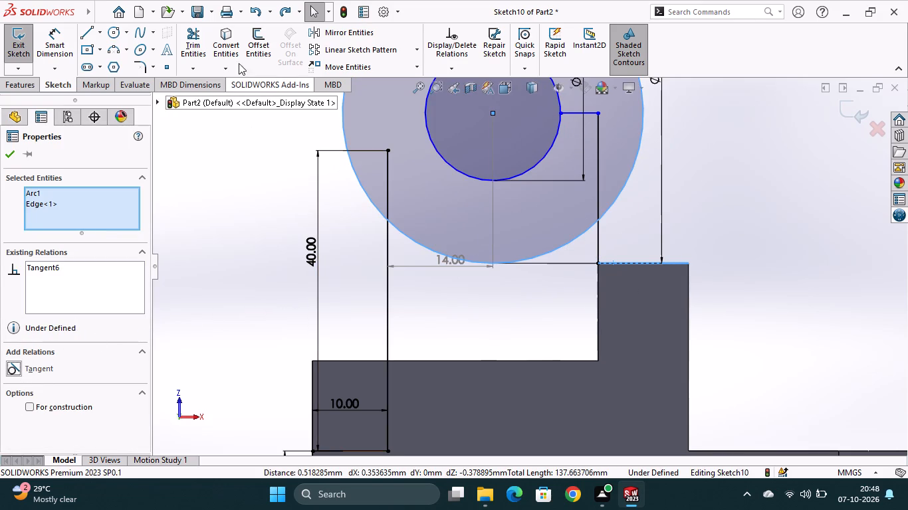
# Trim the short remaining top line segment between the inner circle and the shorter vertical line.
pyautogui.click(197, 46)
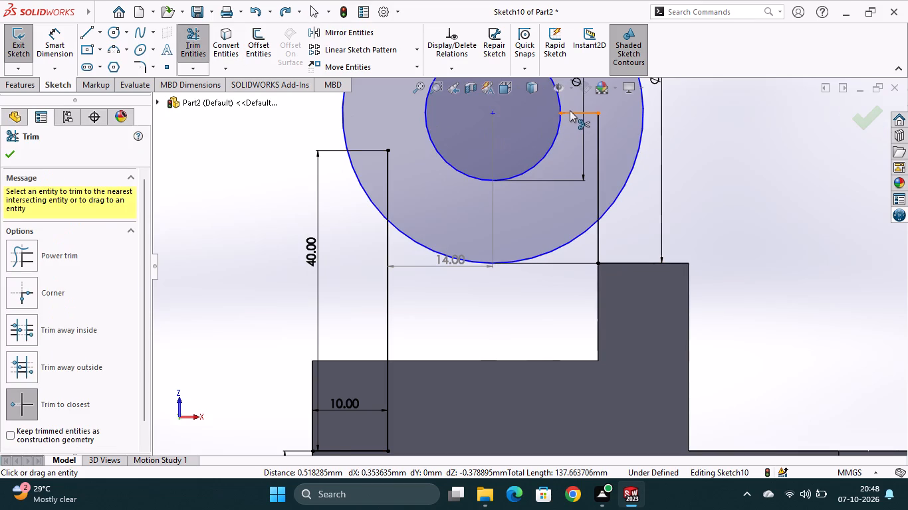
pyautogui.click(570, 110)
pyautogui.press('Escape')
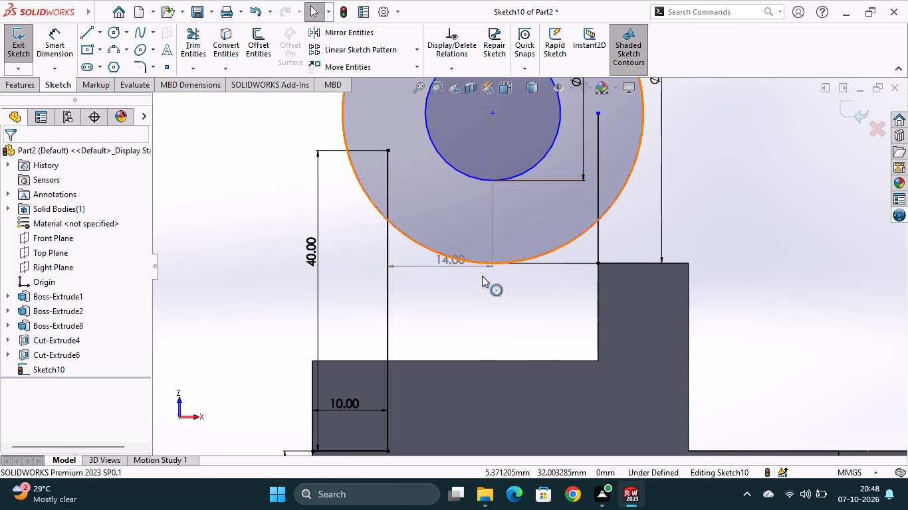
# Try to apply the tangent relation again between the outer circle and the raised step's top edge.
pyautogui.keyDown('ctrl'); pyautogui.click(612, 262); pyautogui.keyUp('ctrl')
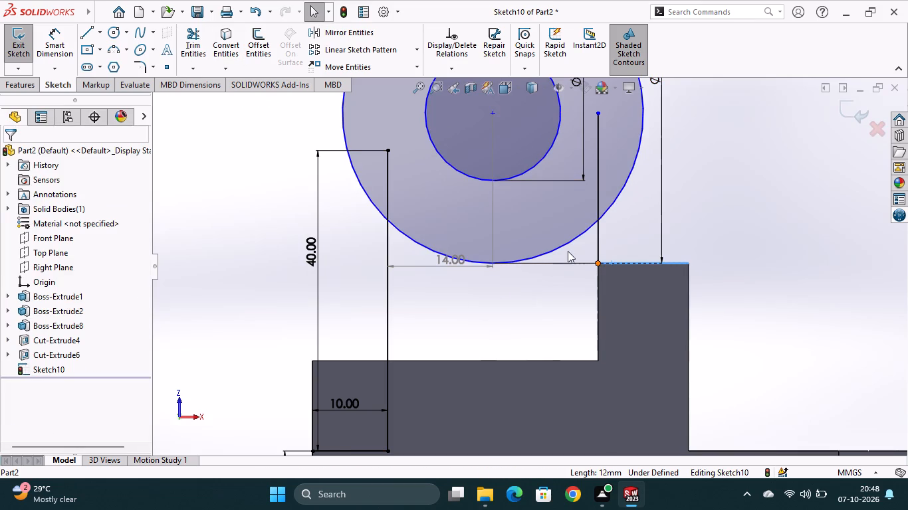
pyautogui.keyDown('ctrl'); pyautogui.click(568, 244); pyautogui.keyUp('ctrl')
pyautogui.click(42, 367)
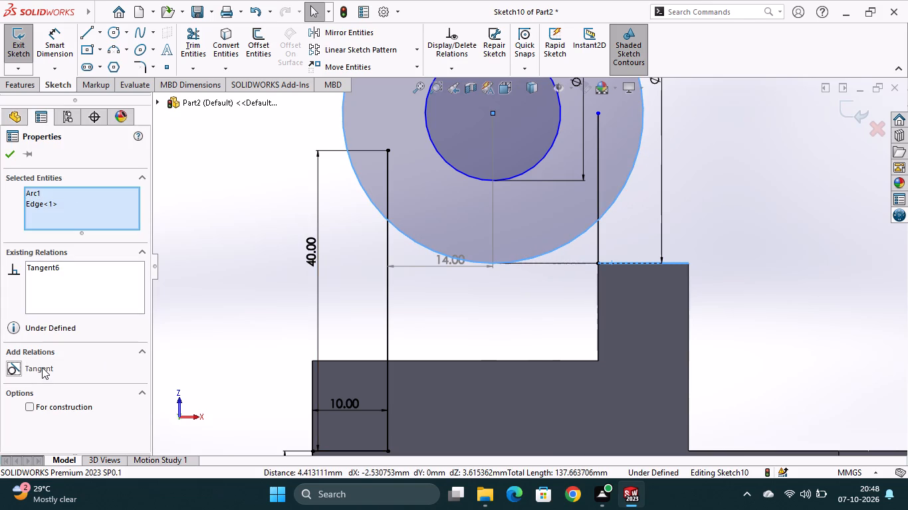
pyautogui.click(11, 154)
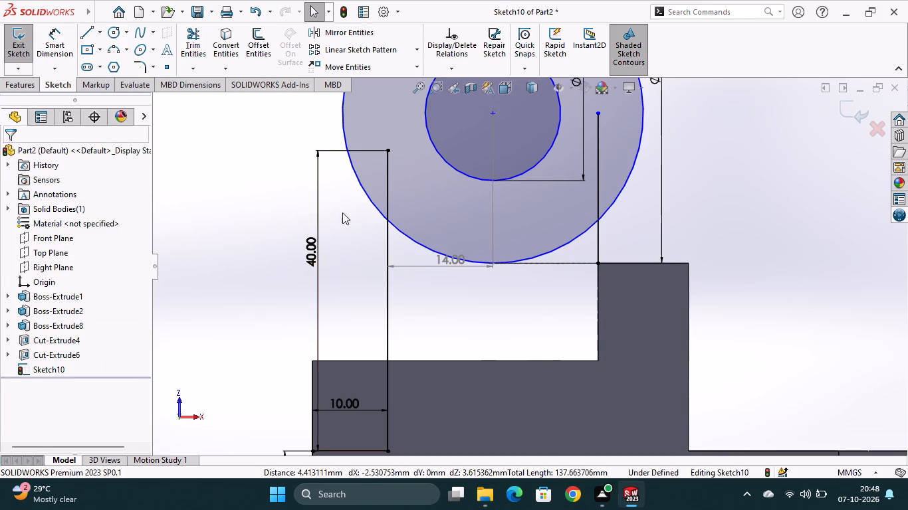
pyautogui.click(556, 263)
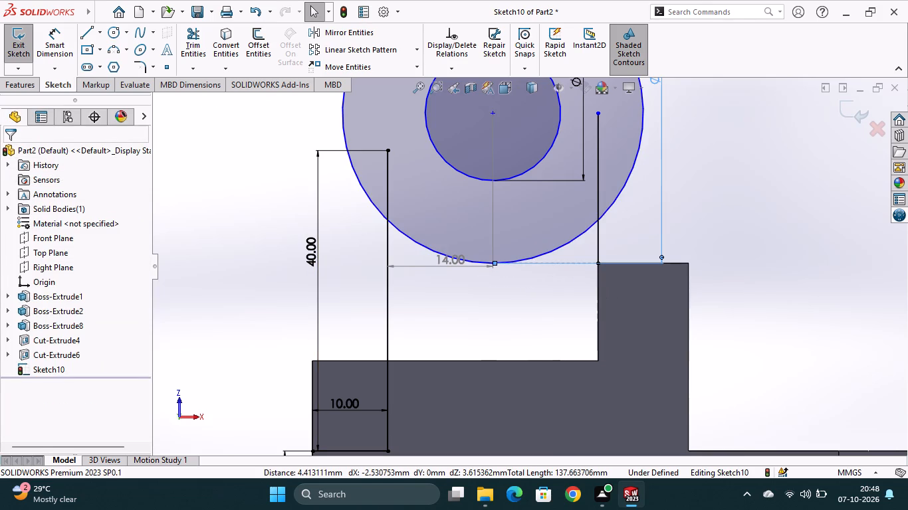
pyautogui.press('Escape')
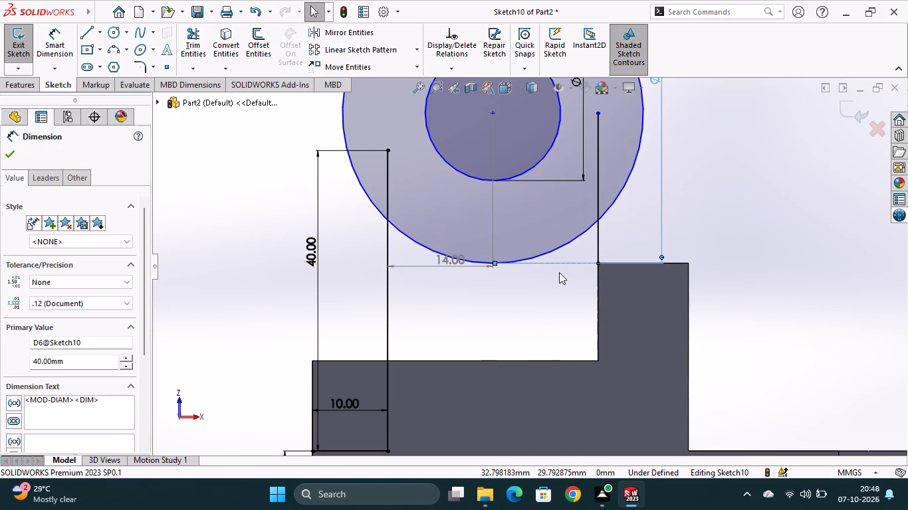
# Trim both vertical lines' ends inside the 40 mm circle and the circle's lower arc between them, allowing the attached dimension's deletion.
pyautogui.scroll(1, 559, 272)
pyautogui.scroll(-1, 559, 272)
pyautogui.scroll(2, 560, 272)
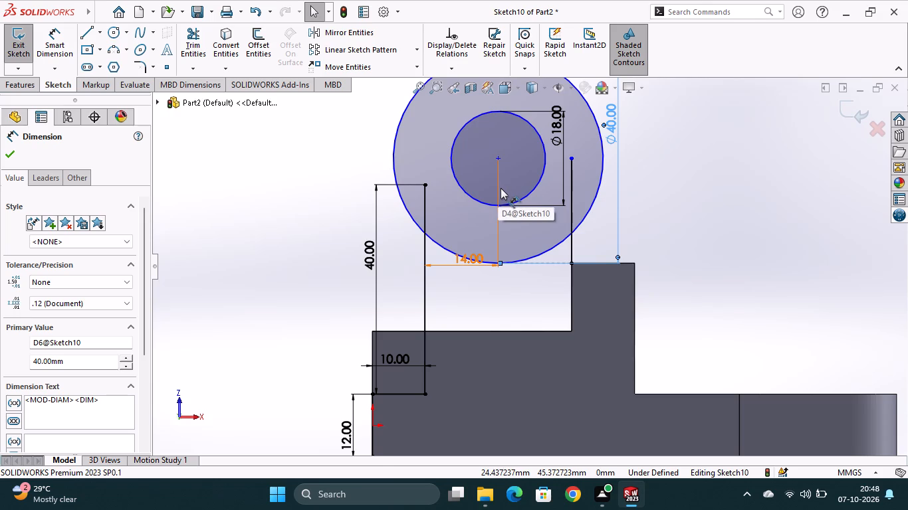
pyautogui.scroll(1, 501, 188)
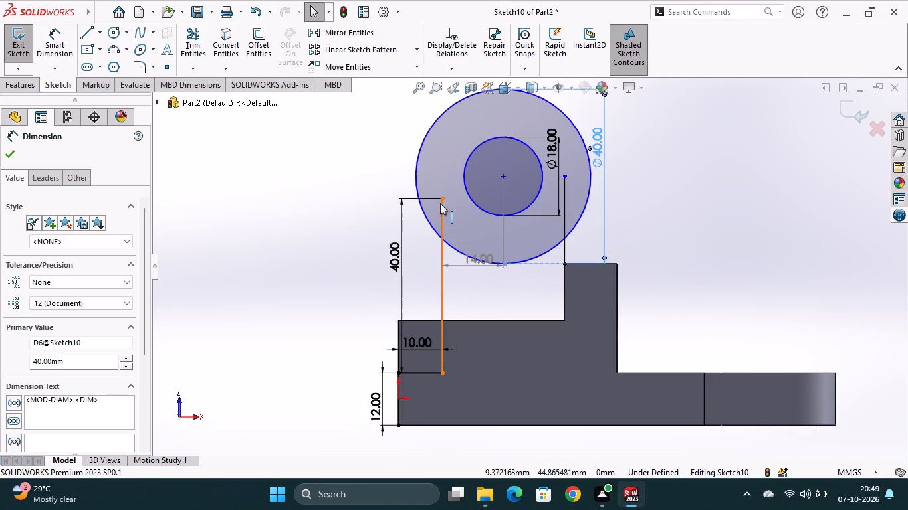
pyautogui.click(189, 44)
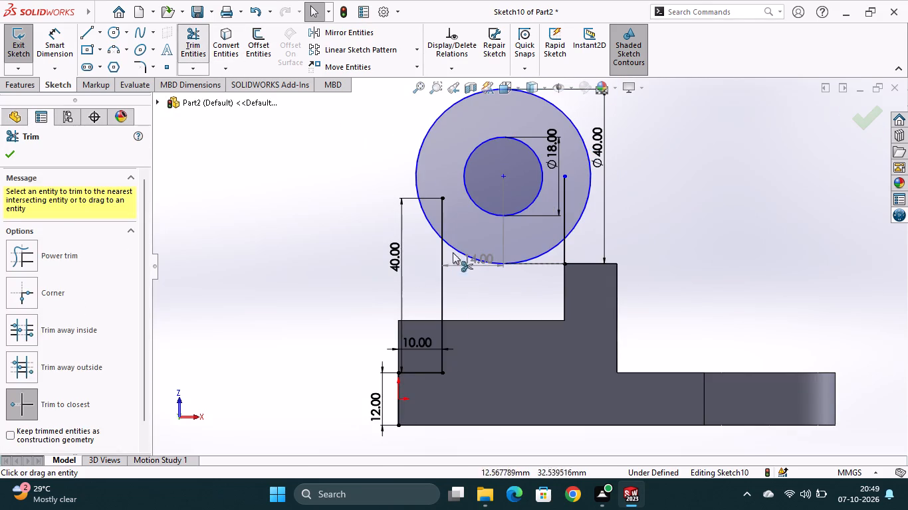
pyautogui.click(441, 220)
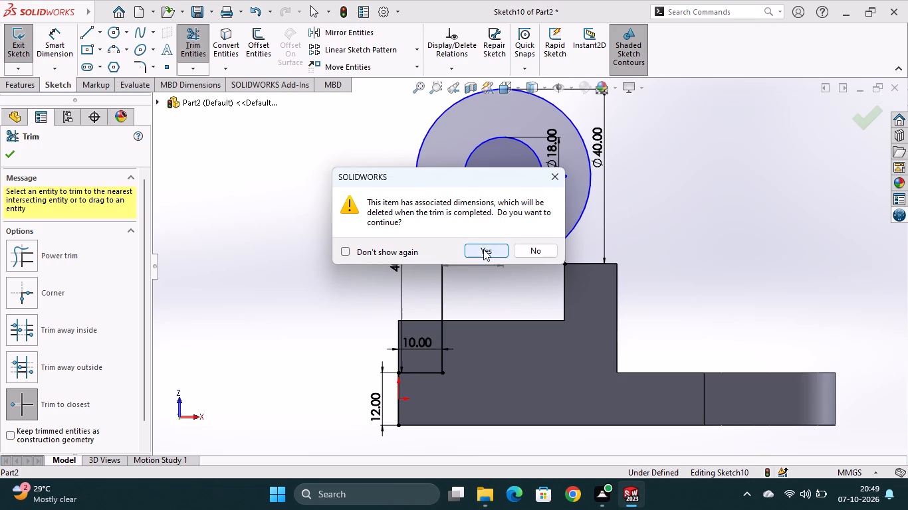
pyautogui.click(483, 249)
pyautogui.click(562, 224)
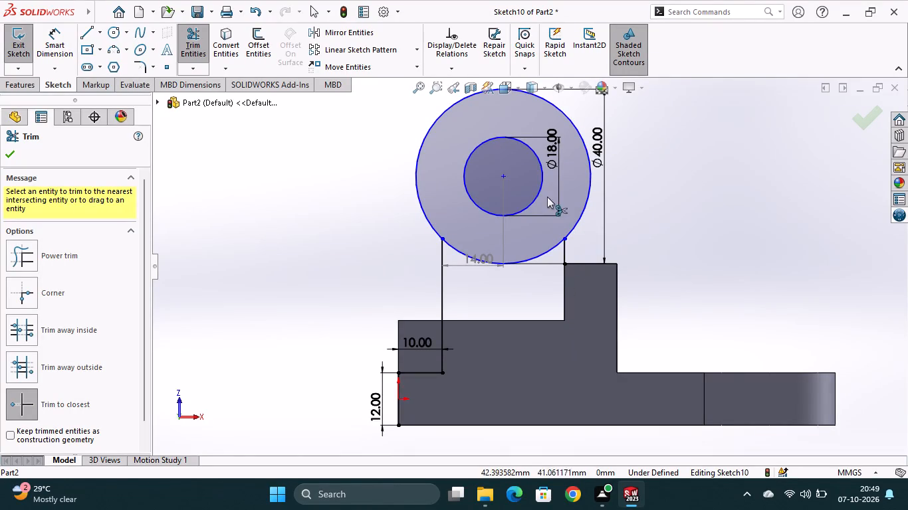
pyautogui.click(467, 253)
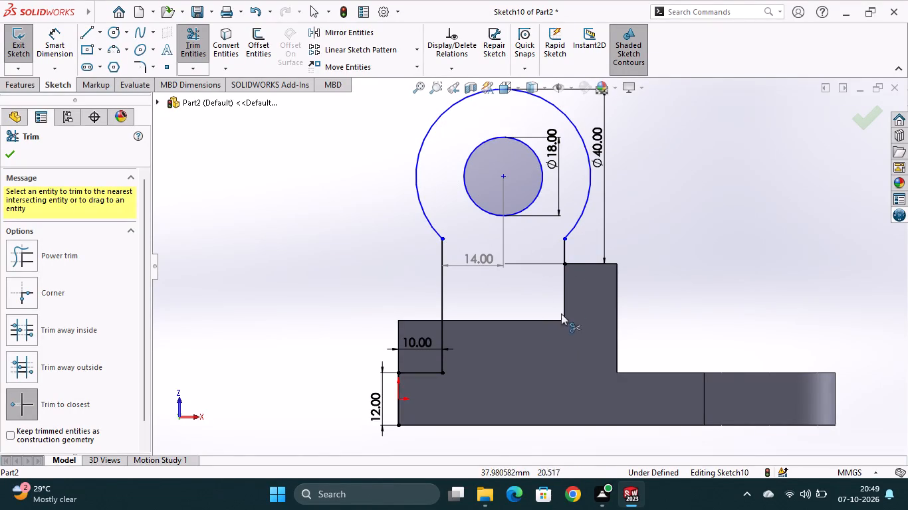
pyautogui.scroll(-1, 651, 258)
pyautogui.scroll(1, 651, 258)
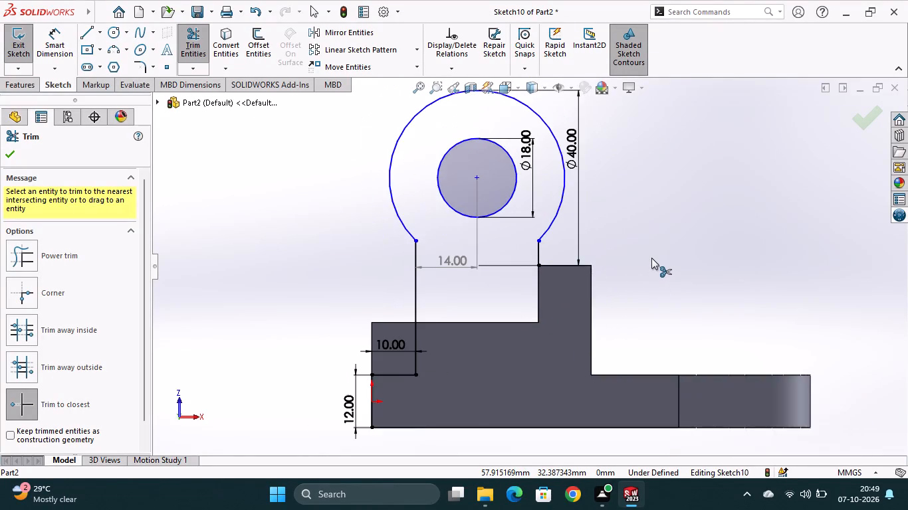
pyautogui.scroll(1, 651, 258)
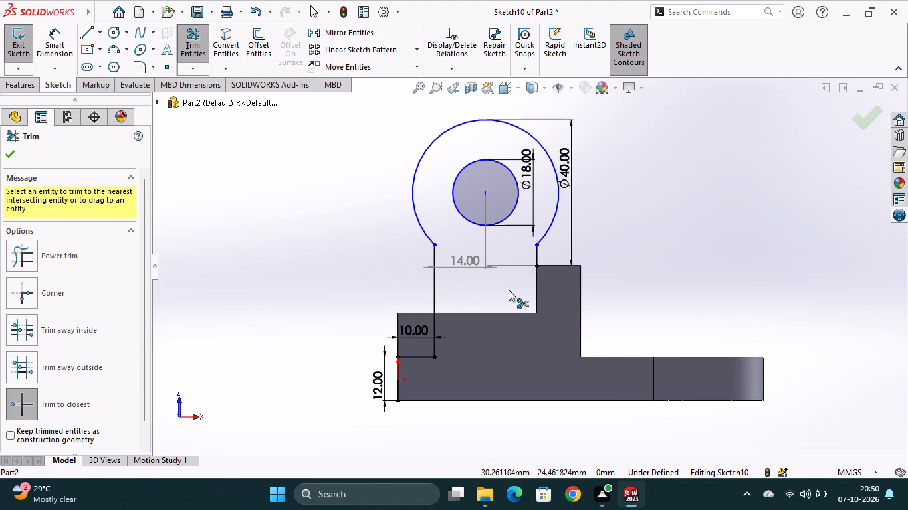
pyautogui.click(9, 155)
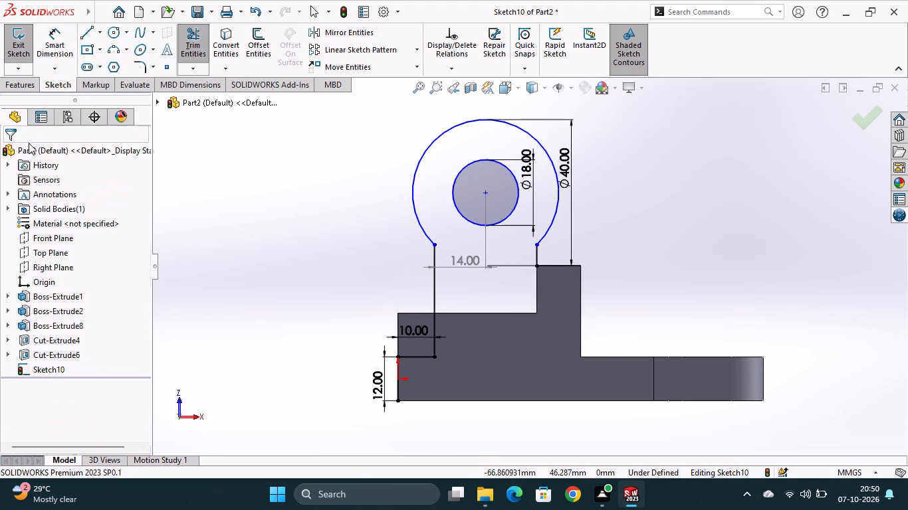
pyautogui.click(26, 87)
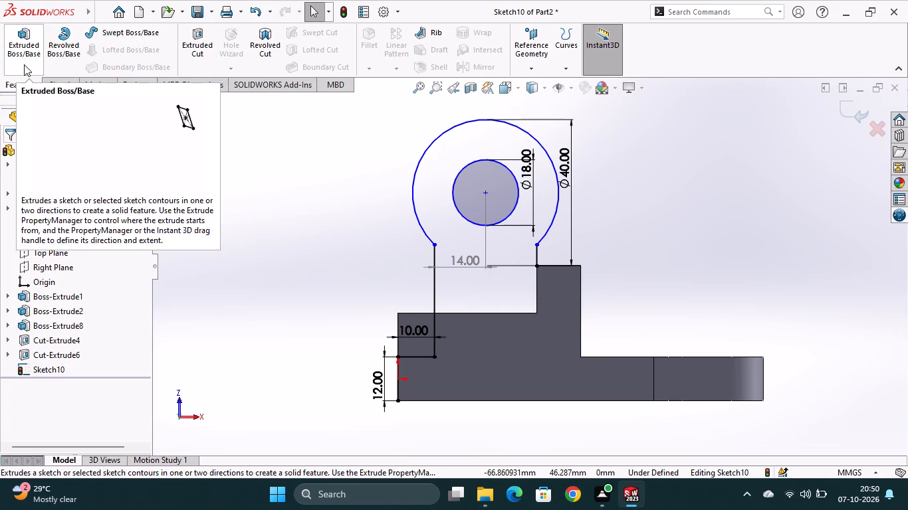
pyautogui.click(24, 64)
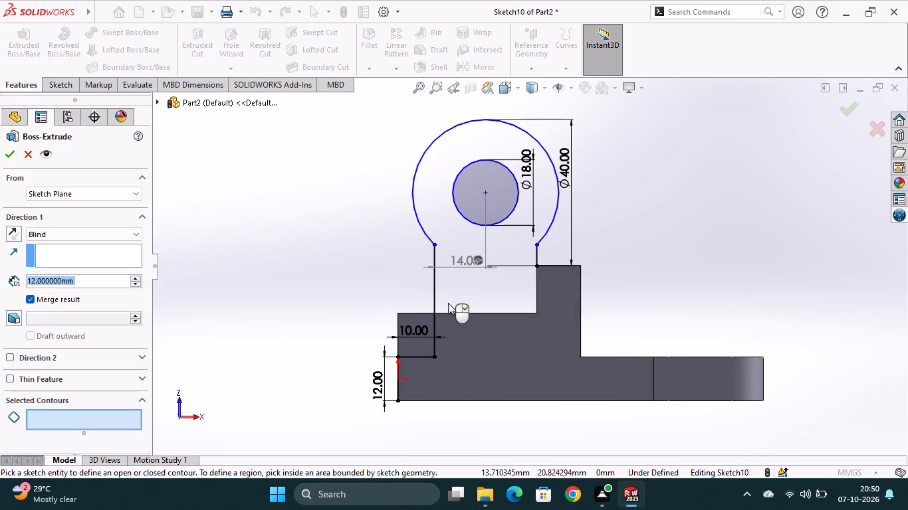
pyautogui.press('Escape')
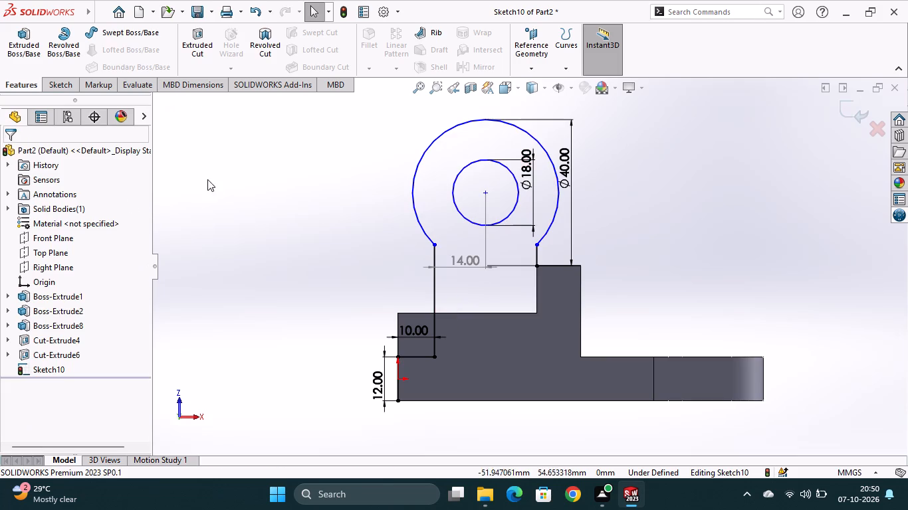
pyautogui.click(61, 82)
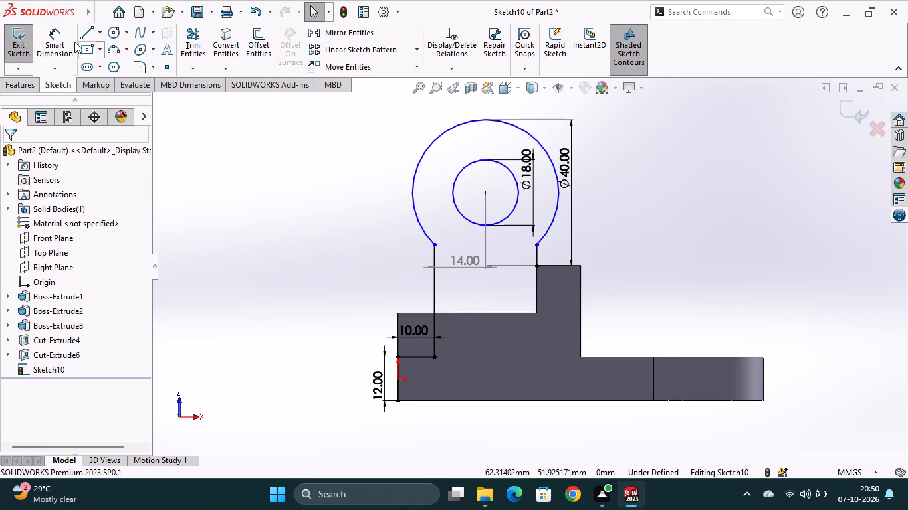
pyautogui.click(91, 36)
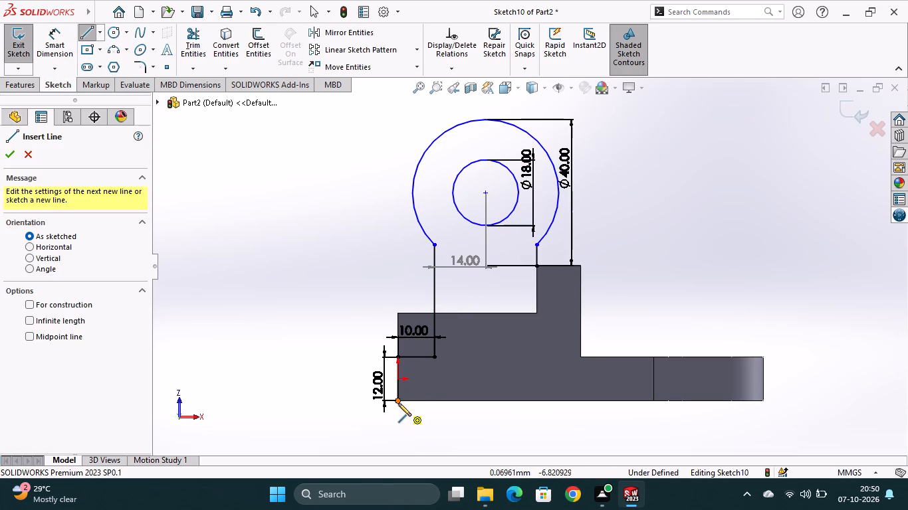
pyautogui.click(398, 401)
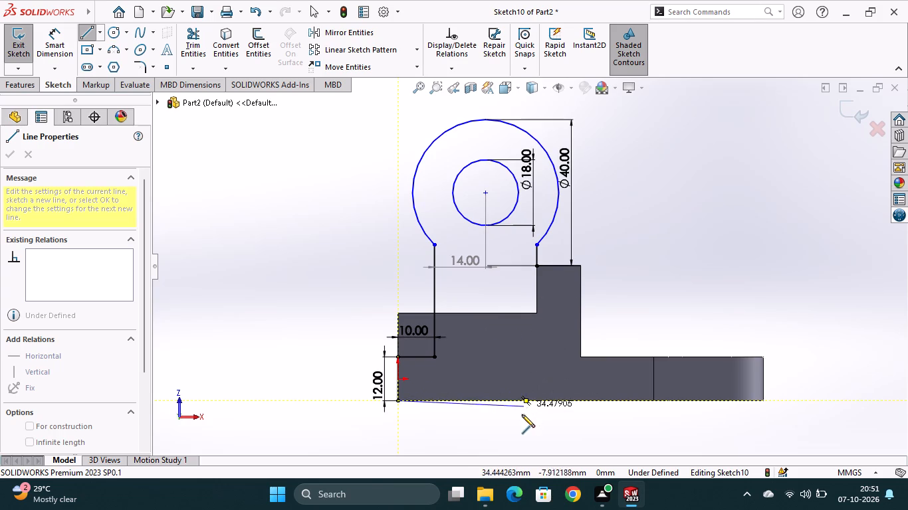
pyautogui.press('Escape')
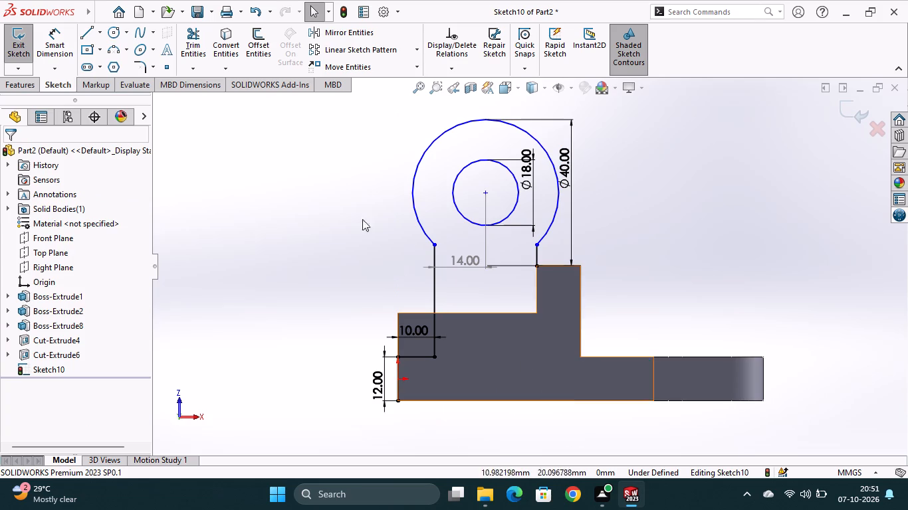
# Close the lug profile with a vertical line about 43 mm long from the outer arc's open end, and a horizontal line along the part's bottom edge to its corner.
pyautogui.click(89, 35)
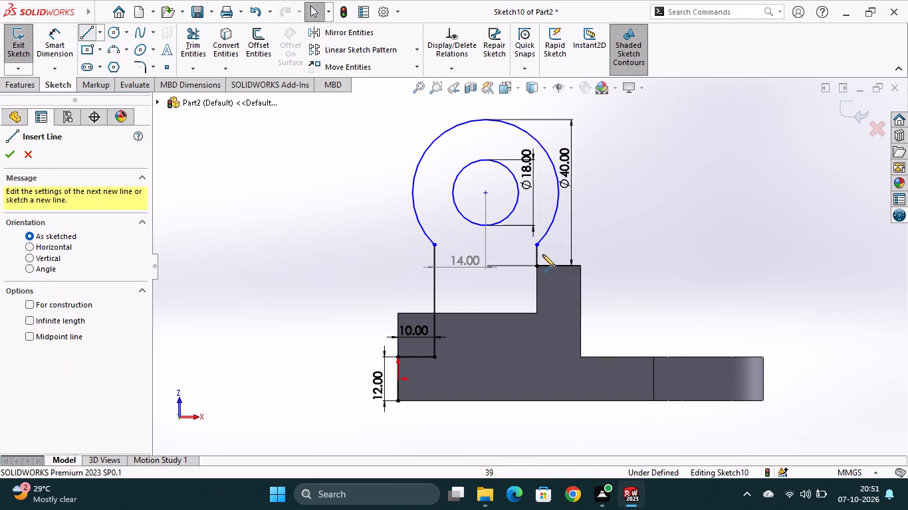
pyautogui.click(536, 246)
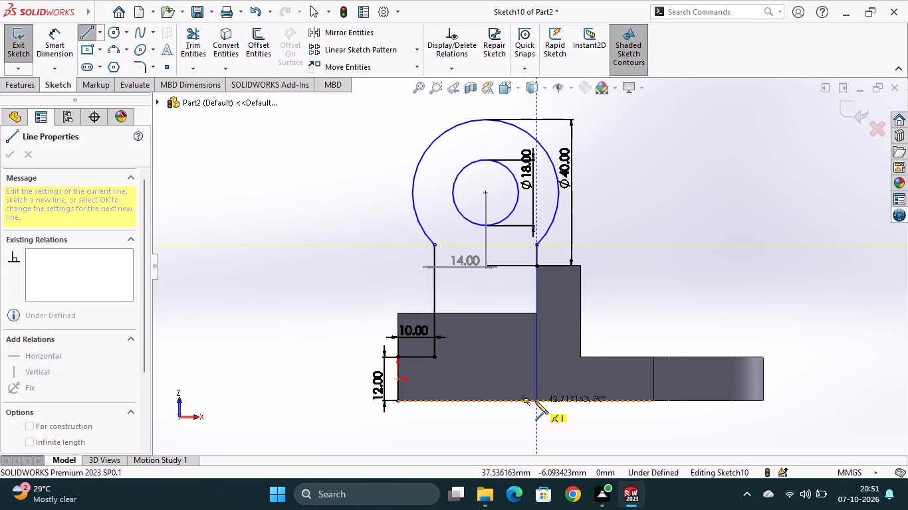
pyautogui.click(536, 401)
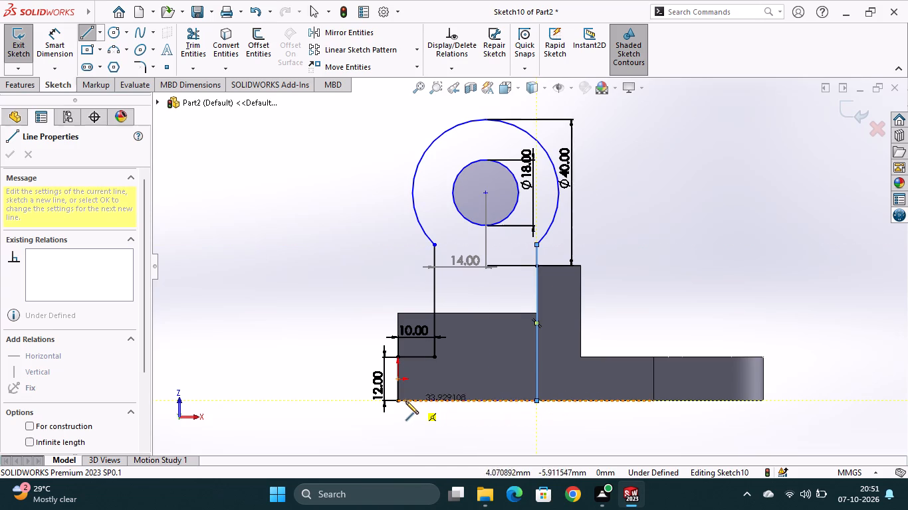
pyautogui.click(399, 402)
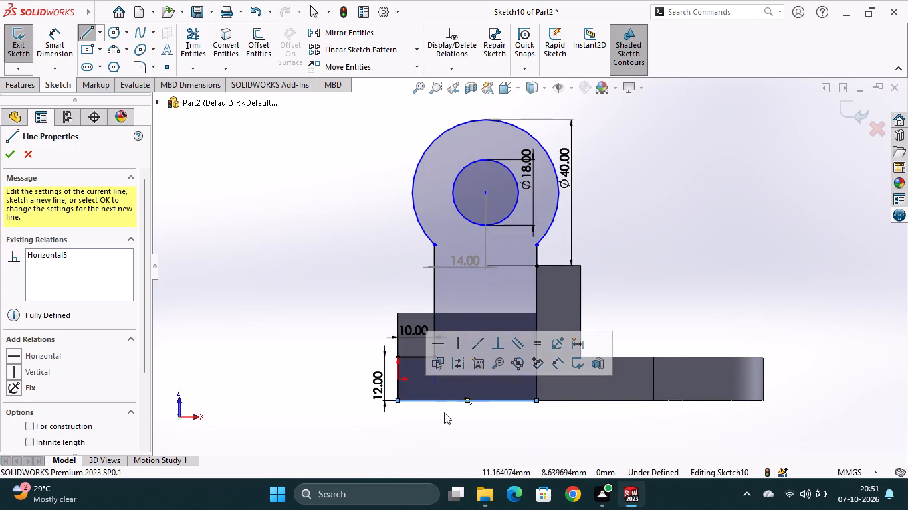
pyautogui.press('Escape')
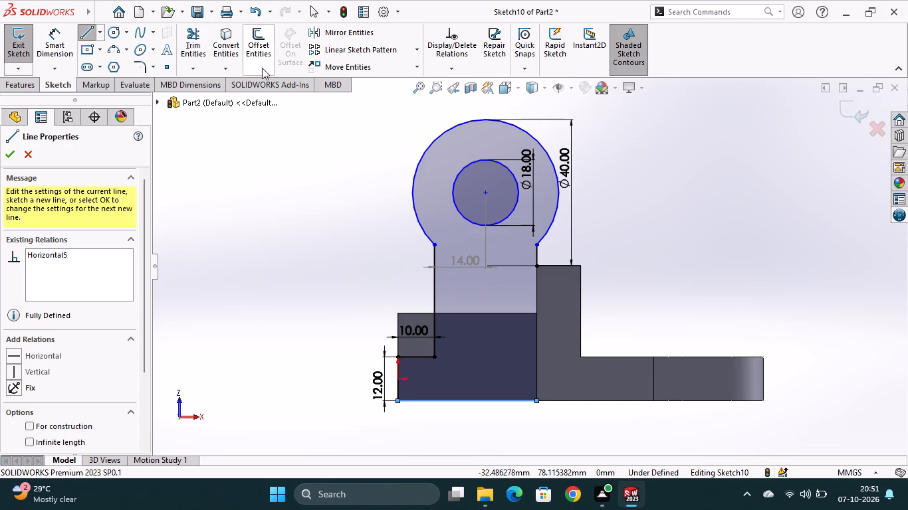
# Extrude both lug profile regions around the 18 mm hole as a merged boss, reversed into the part, to a blind depth of 7.5 mm.
pyautogui.click(28, 86)
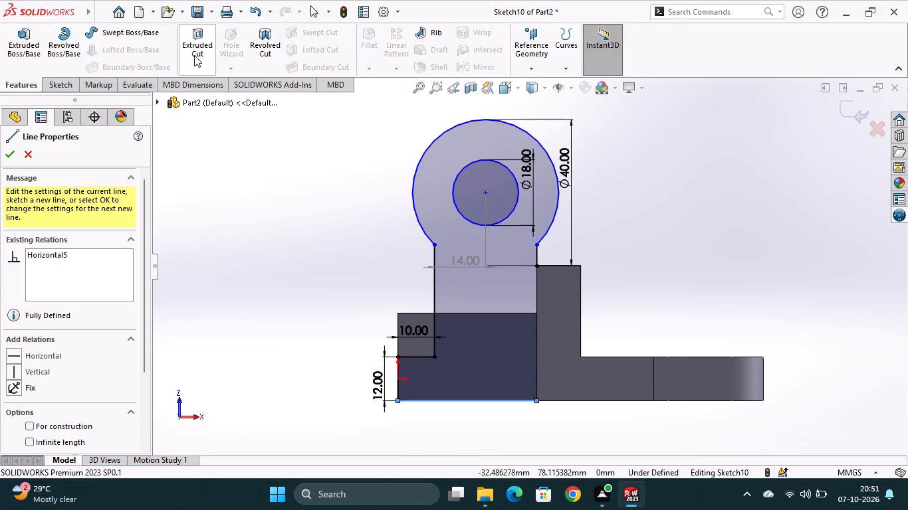
pyautogui.click(32, 52)
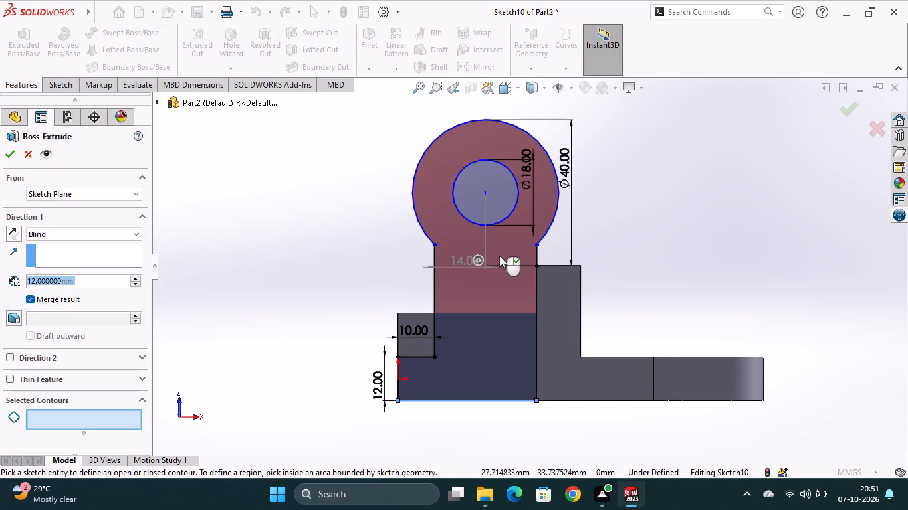
pyautogui.click(470, 331)
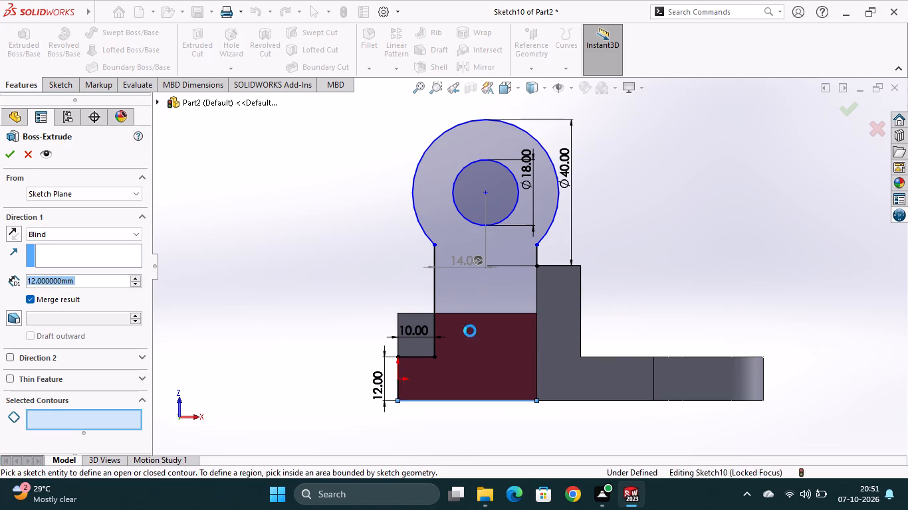
pyautogui.click(480, 298)
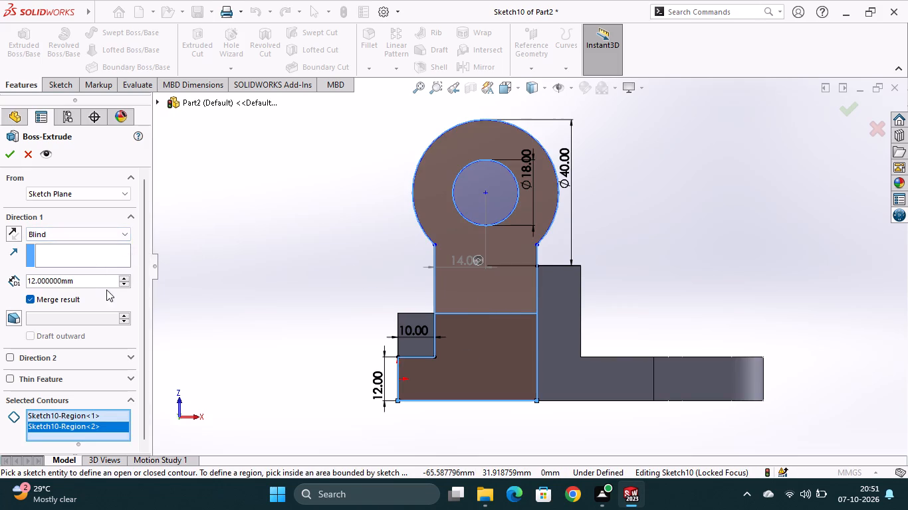
pyautogui.moveTo(407, 274); pyautogui.dragTo(375, 309, button='middle')
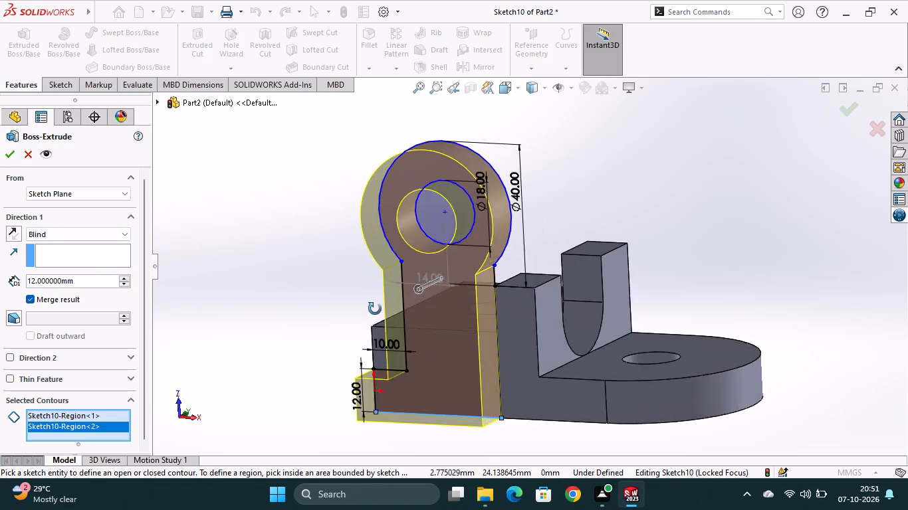
pyautogui.moveTo(375, 309); pyautogui.dragTo(348, 321, button='middle')
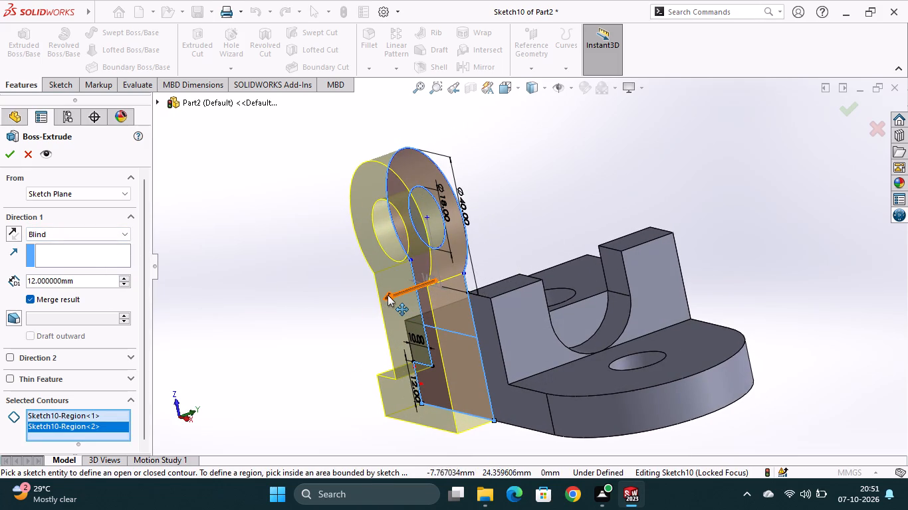
pyautogui.moveTo(388, 297); pyautogui.dragTo(443, 293)
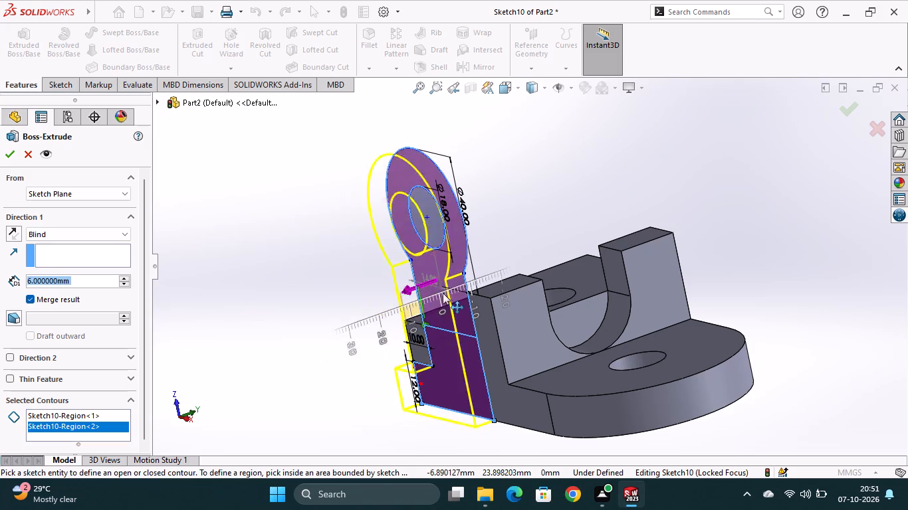
pyautogui.moveTo(443, 293); pyautogui.dragTo(483, 277)
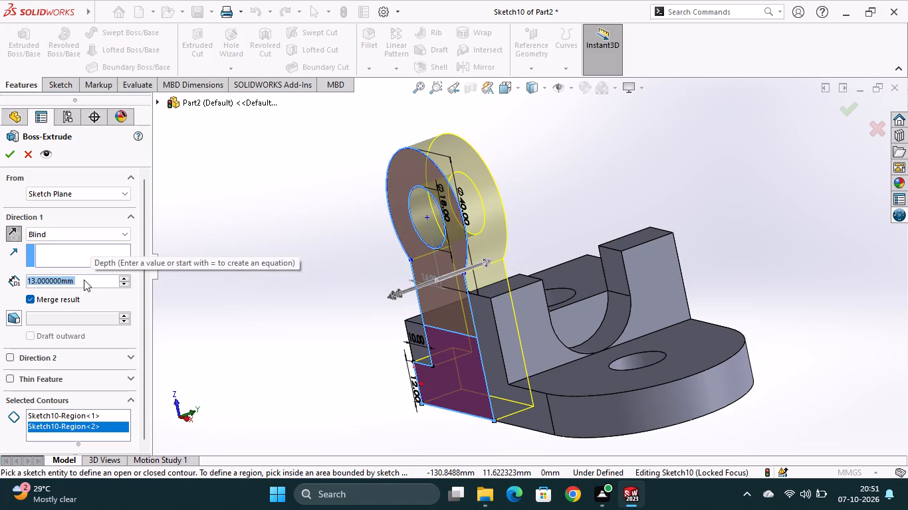
pyautogui.write('7.')
pyautogui.press('5')
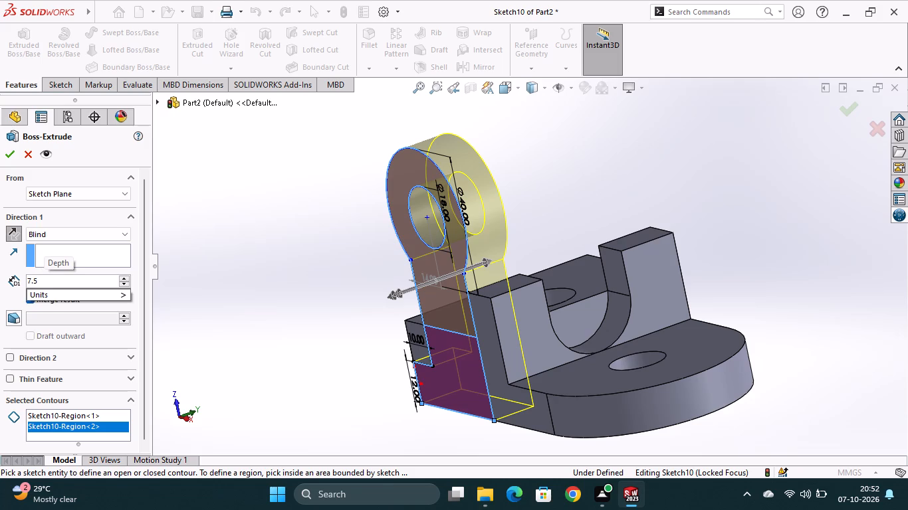
pyautogui.click(848, 112)
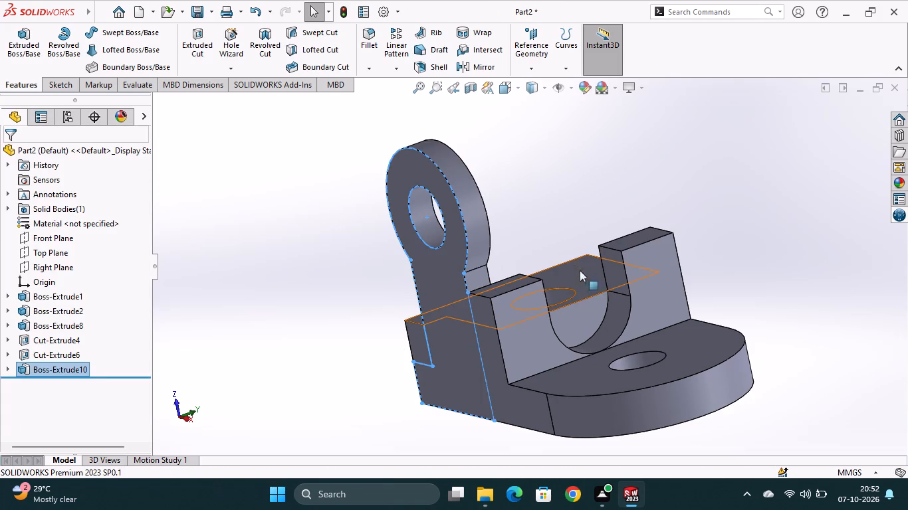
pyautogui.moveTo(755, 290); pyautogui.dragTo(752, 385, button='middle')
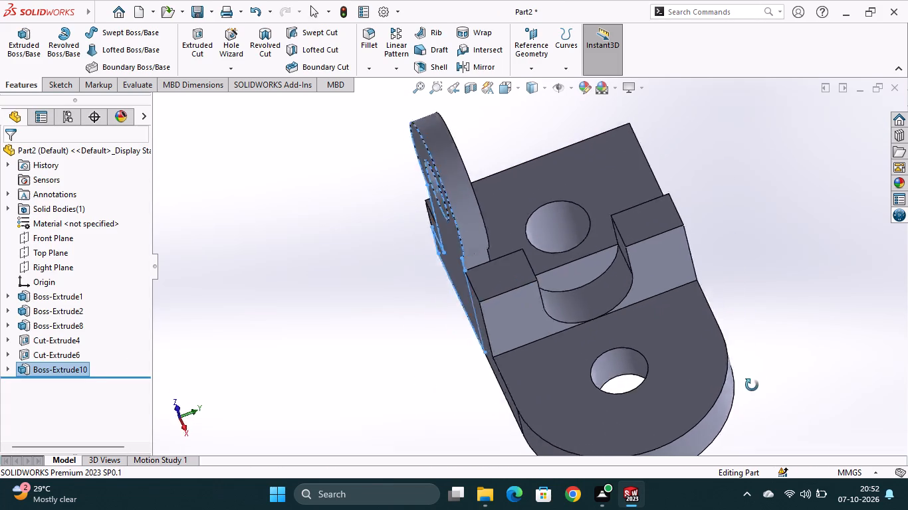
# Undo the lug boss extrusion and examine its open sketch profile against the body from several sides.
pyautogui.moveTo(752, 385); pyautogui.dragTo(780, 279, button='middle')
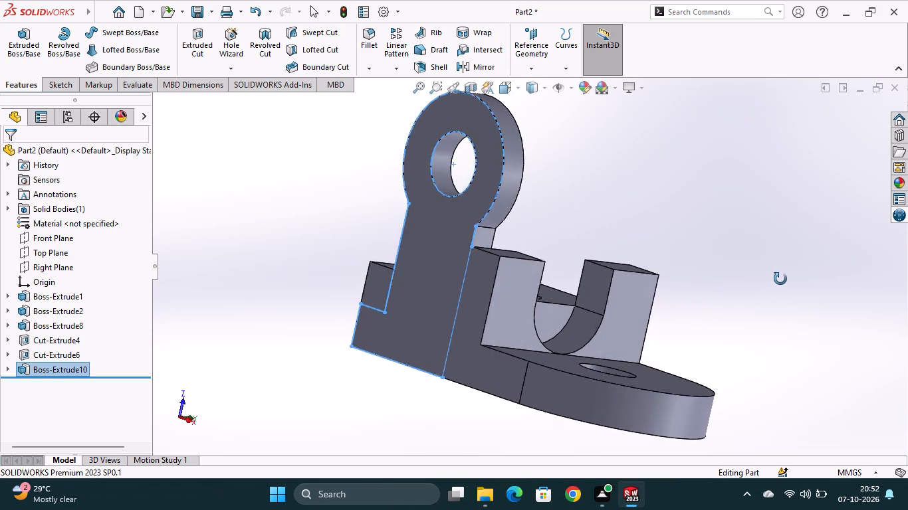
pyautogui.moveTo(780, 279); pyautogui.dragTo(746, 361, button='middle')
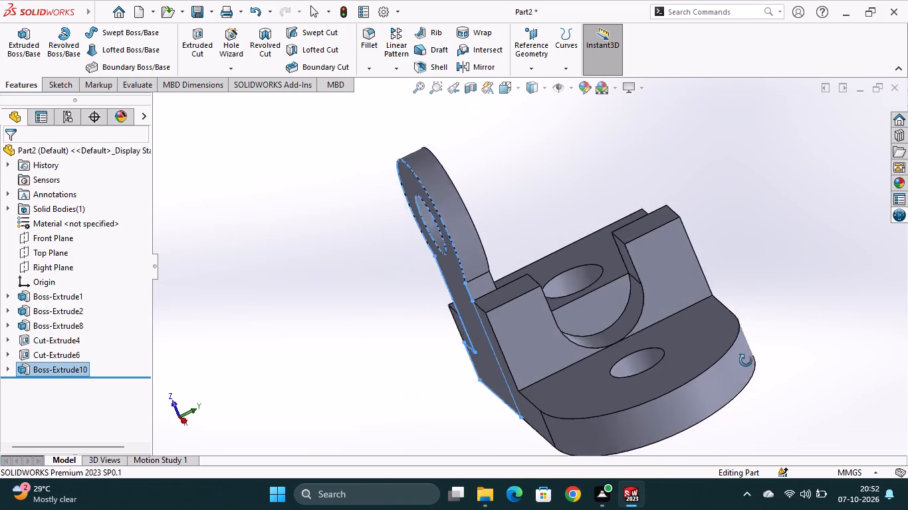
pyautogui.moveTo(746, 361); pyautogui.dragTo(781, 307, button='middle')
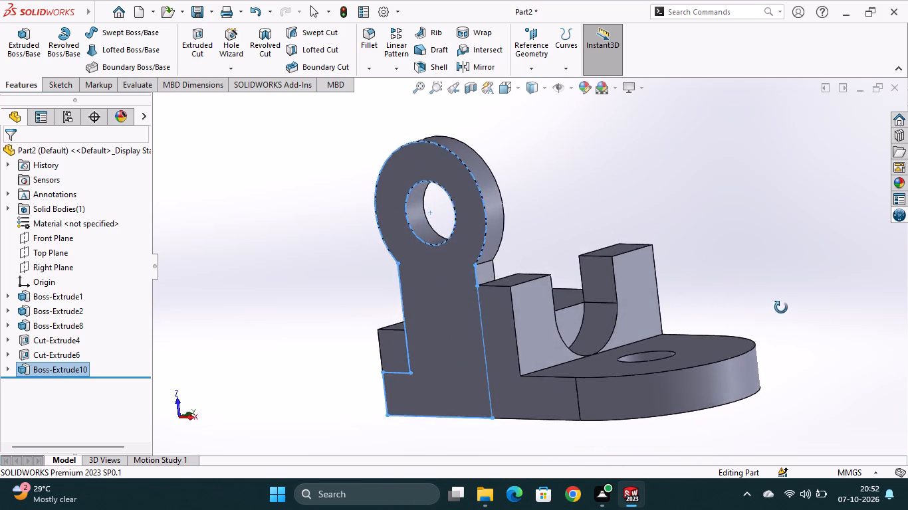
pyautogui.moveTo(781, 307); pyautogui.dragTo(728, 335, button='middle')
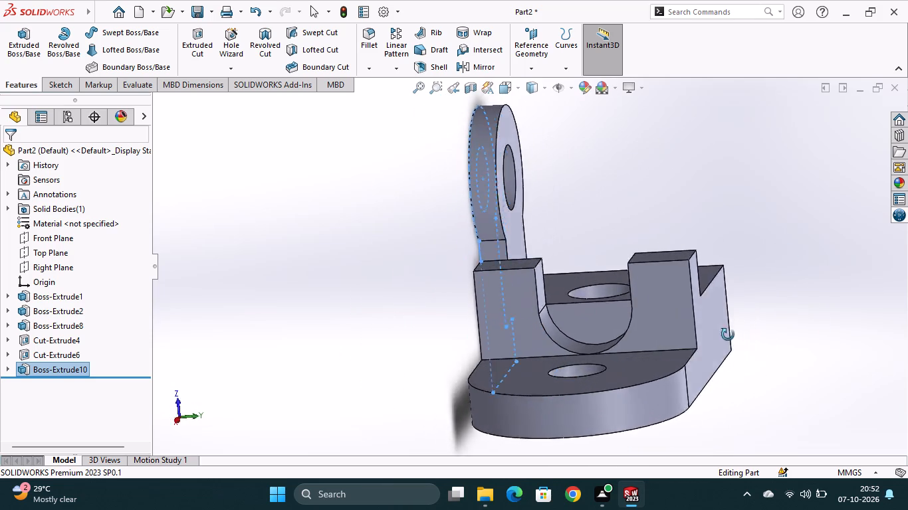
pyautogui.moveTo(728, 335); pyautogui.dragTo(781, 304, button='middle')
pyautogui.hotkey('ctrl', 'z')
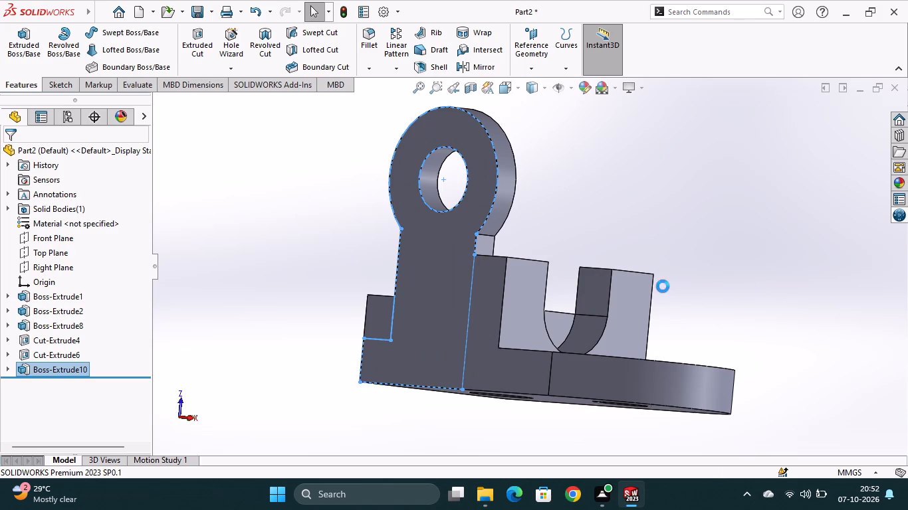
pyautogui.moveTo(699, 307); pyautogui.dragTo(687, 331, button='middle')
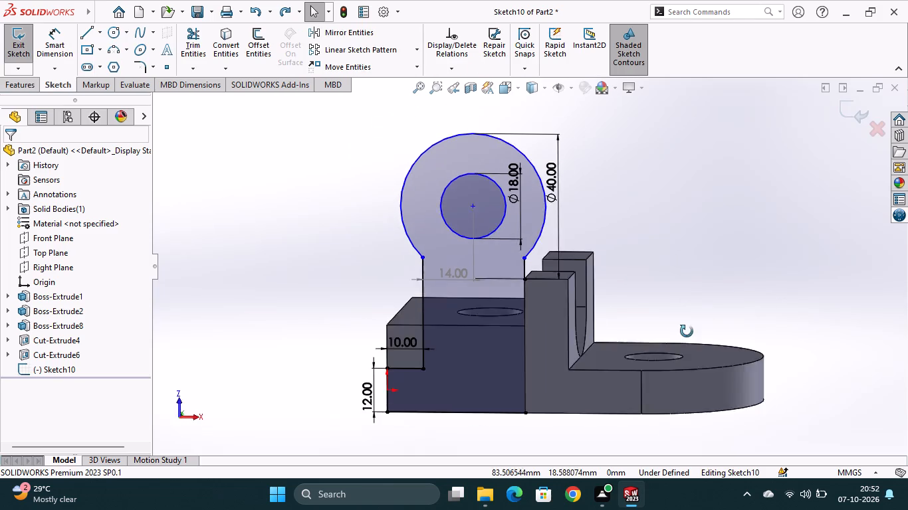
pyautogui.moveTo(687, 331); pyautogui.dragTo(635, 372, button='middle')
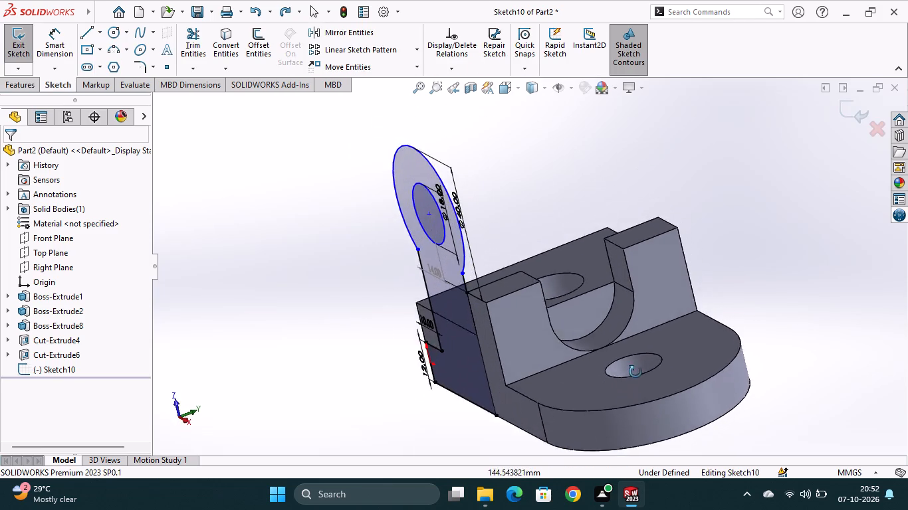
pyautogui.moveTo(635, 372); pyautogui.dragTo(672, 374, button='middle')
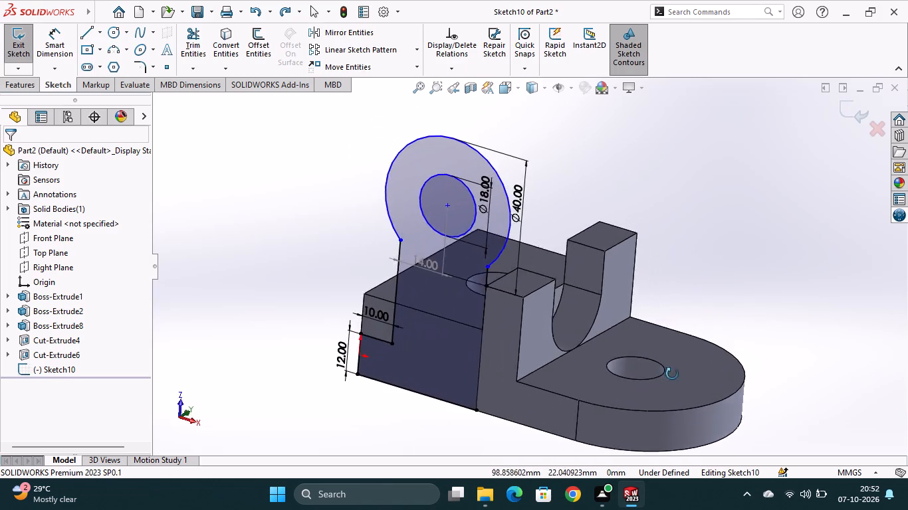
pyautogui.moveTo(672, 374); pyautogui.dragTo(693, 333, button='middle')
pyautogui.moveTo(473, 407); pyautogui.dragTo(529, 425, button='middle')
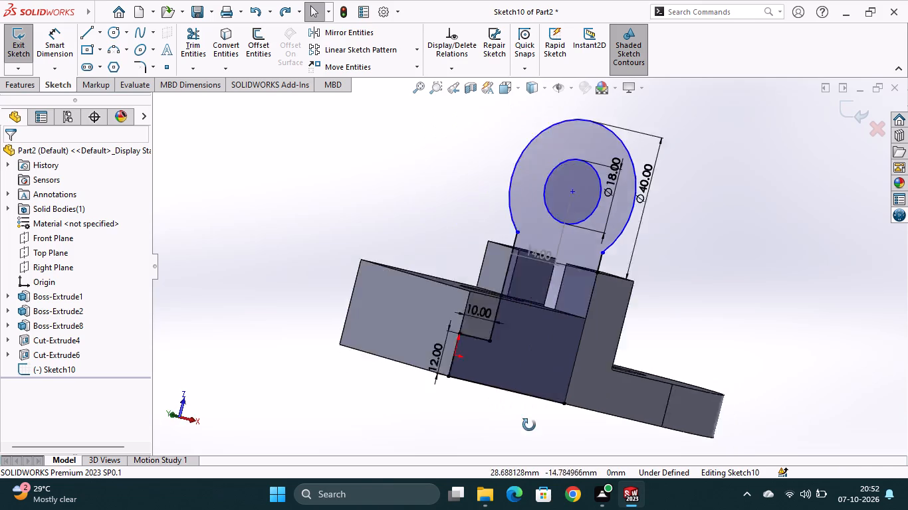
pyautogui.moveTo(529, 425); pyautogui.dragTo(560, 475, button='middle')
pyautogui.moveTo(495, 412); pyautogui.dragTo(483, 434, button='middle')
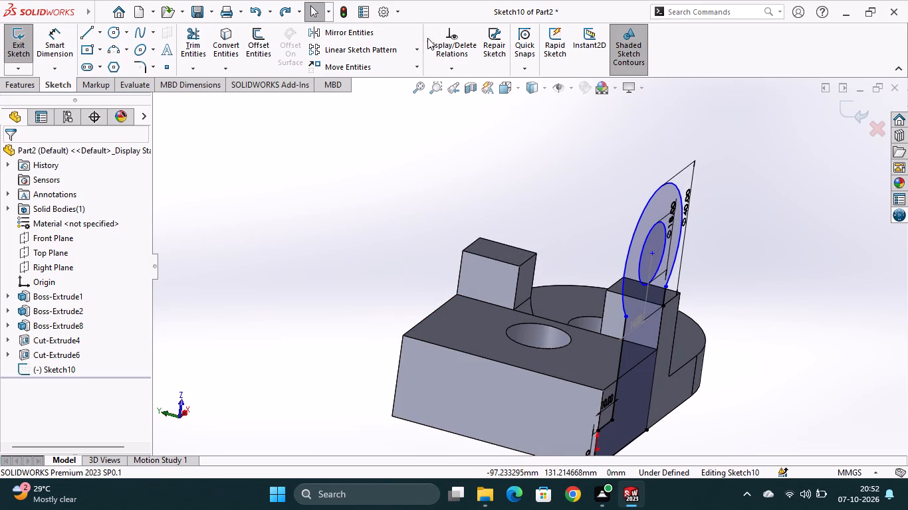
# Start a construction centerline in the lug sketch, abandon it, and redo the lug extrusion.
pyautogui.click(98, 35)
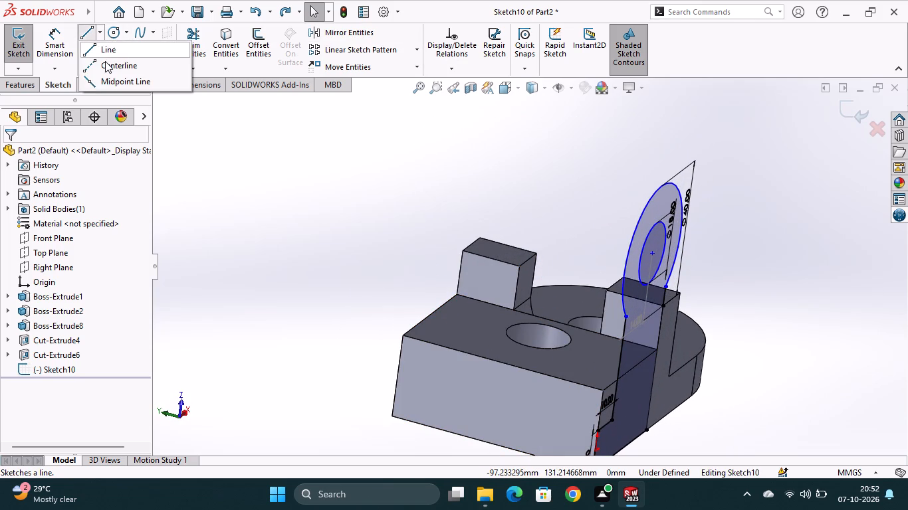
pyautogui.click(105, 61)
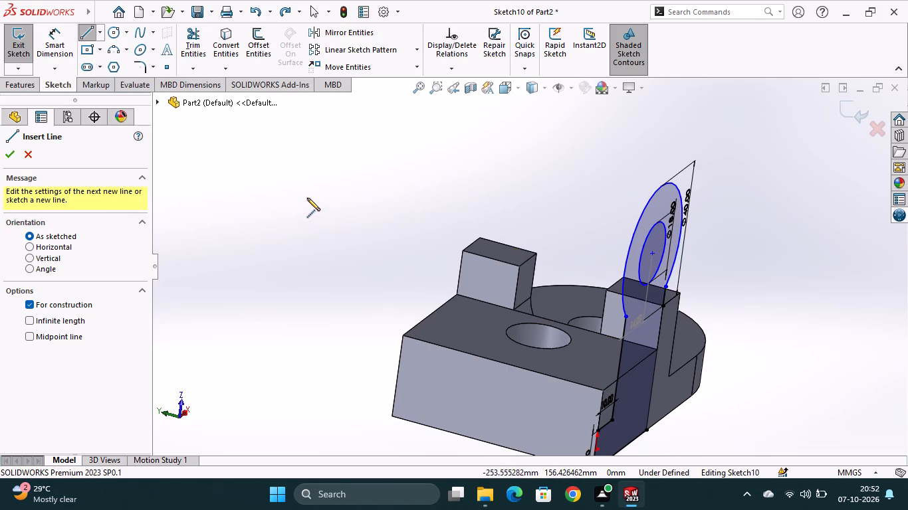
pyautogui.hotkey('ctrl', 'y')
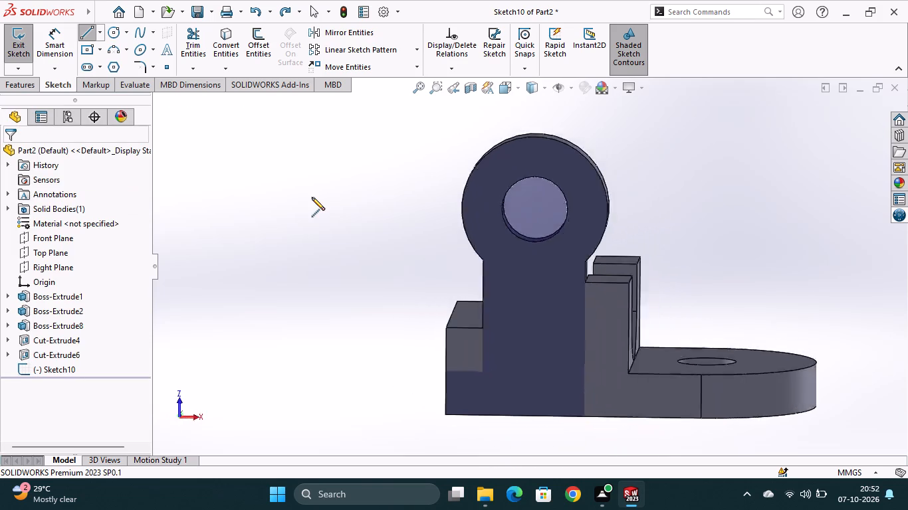
# Examine the lug's thickness and position relative to the raised step with the semicircular cutout.
pyautogui.moveTo(720, 308); pyautogui.dragTo(679, 335, button='middle')
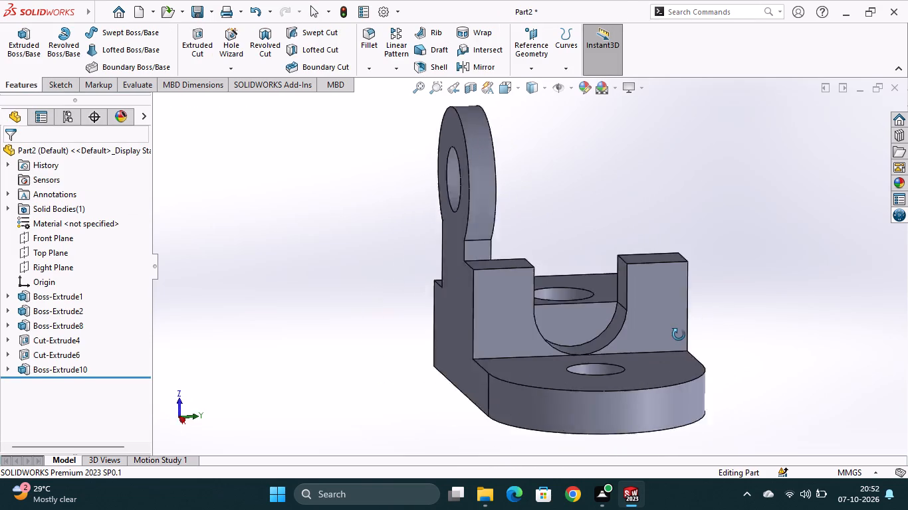
pyautogui.moveTo(679, 335); pyautogui.dragTo(664, 331, button='middle')
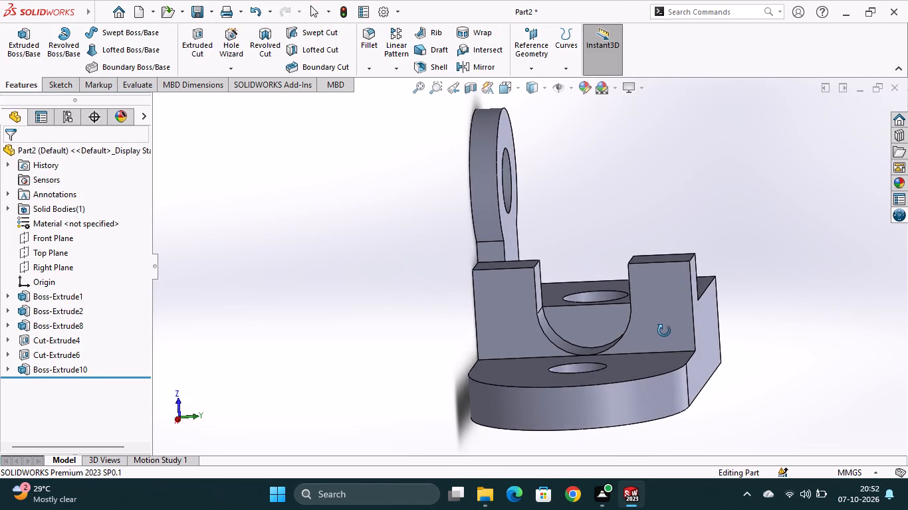
pyautogui.moveTo(664, 331); pyautogui.dragTo(677, 317, button='middle')
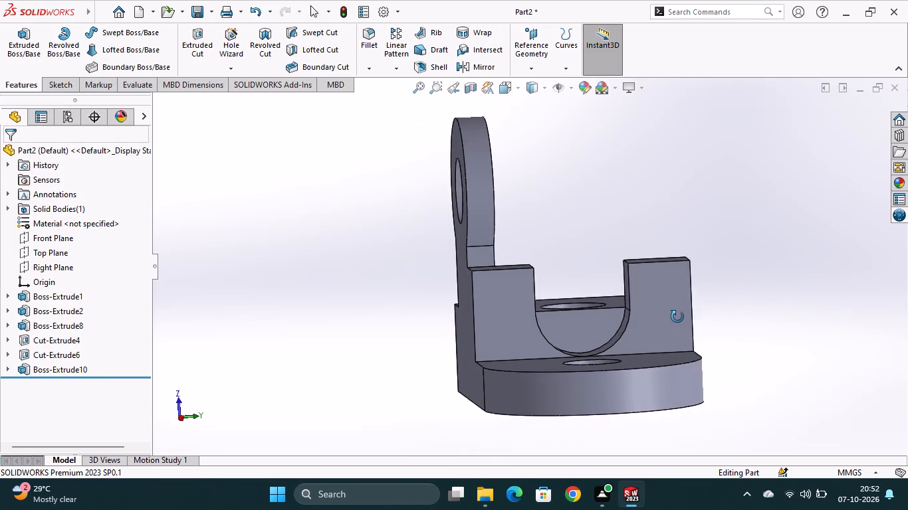
pyautogui.moveTo(677, 317); pyautogui.dragTo(683, 315, button='middle')
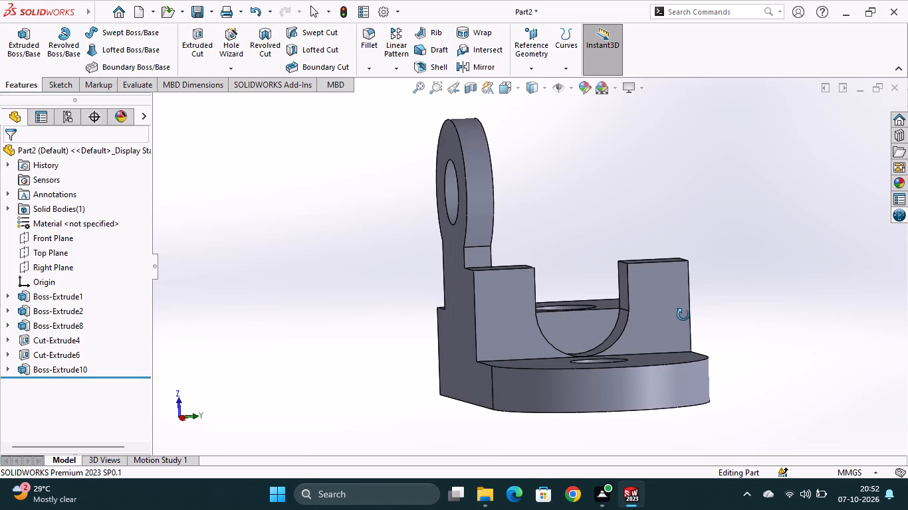
pyautogui.moveTo(683, 315); pyautogui.dragTo(651, 319, button='middle')
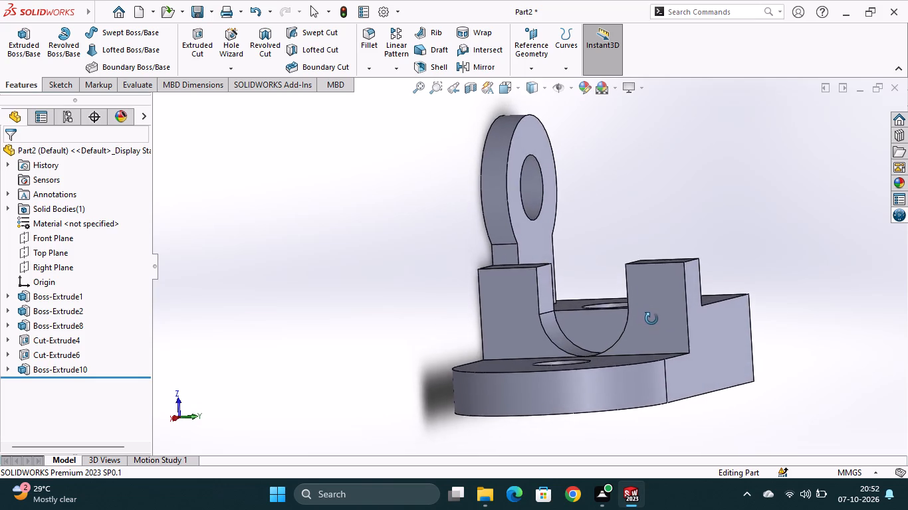
pyautogui.moveTo(651, 319); pyautogui.dragTo(663, 323, button='middle')
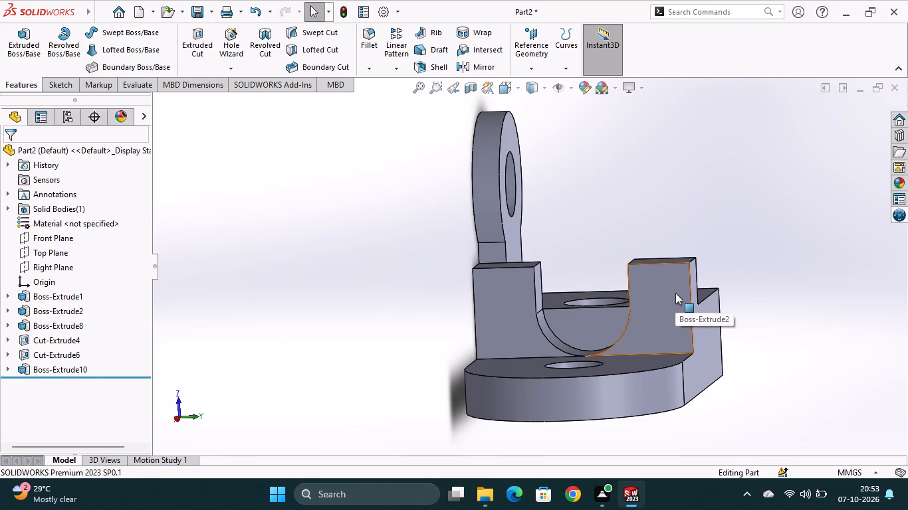
pyautogui.scroll(-1, 675, 293)
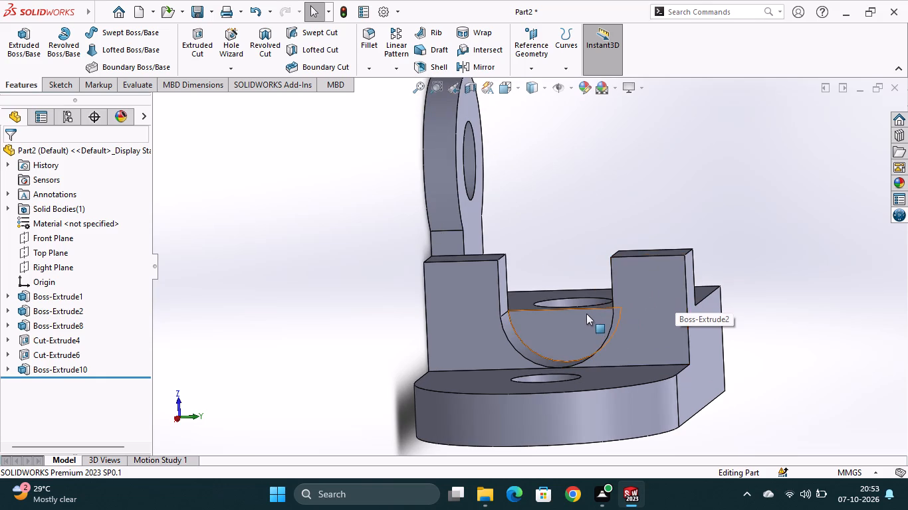
pyautogui.moveTo(584, 317); pyautogui.dragTo(596, 323, button='middle')
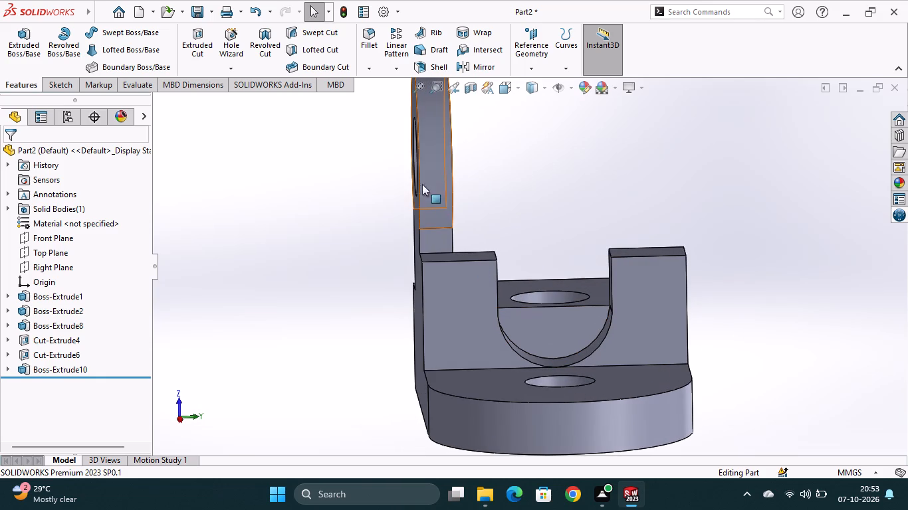
# Open the lug boss's sketch, examine its profile against the extrusion preview, and leave the sketch.
pyautogui.click(430, 149)
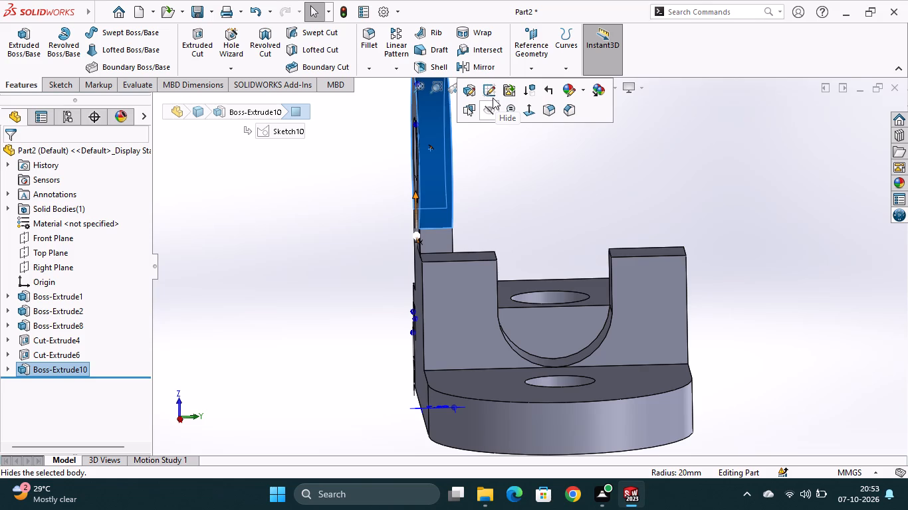
pyautogui.click(441, 171)
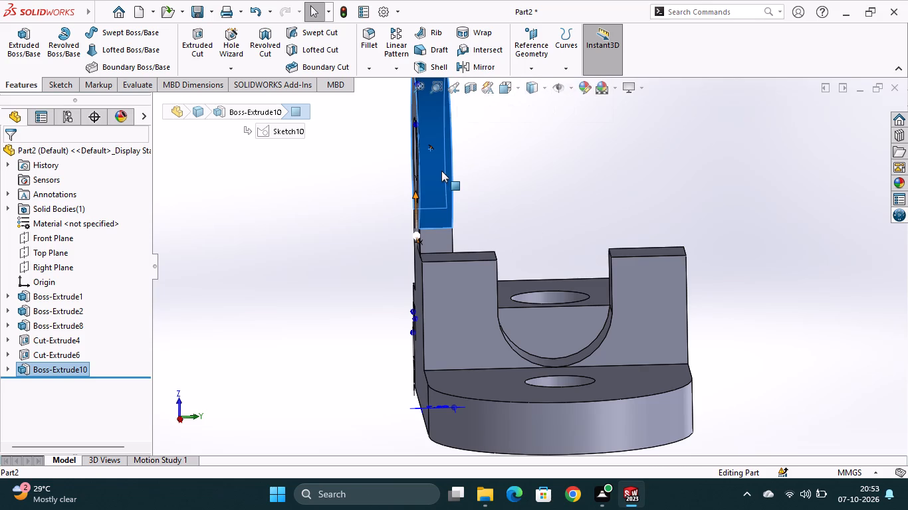
pyautogui.click(504, 116)
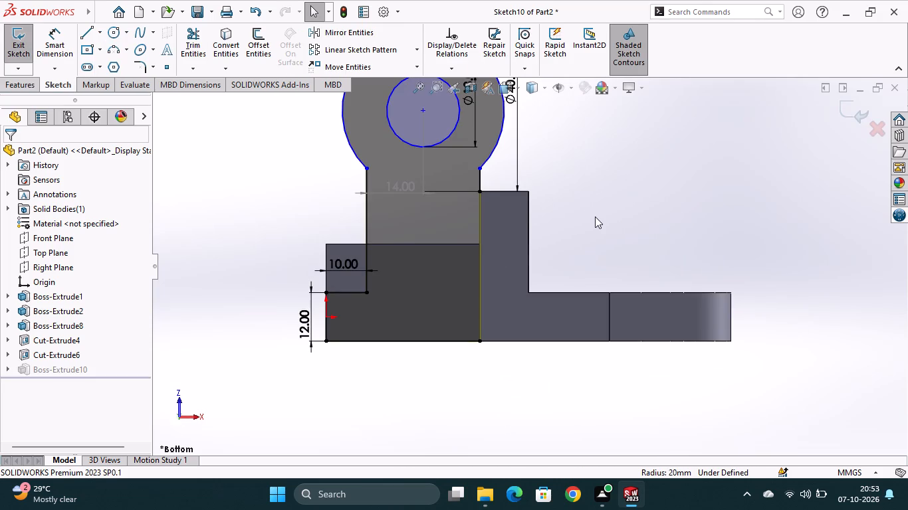
pyautogui.moveTo(610, 199); pyautogui.dragTo(509, 252, button='middle')
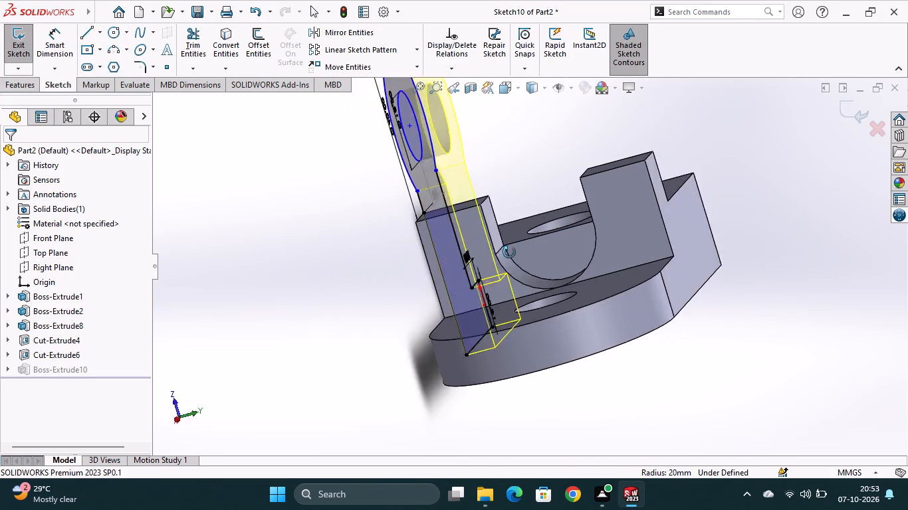
pyautogui.moveTo(509, 252); pyautogui.dragTo(532, 244, button='middle')
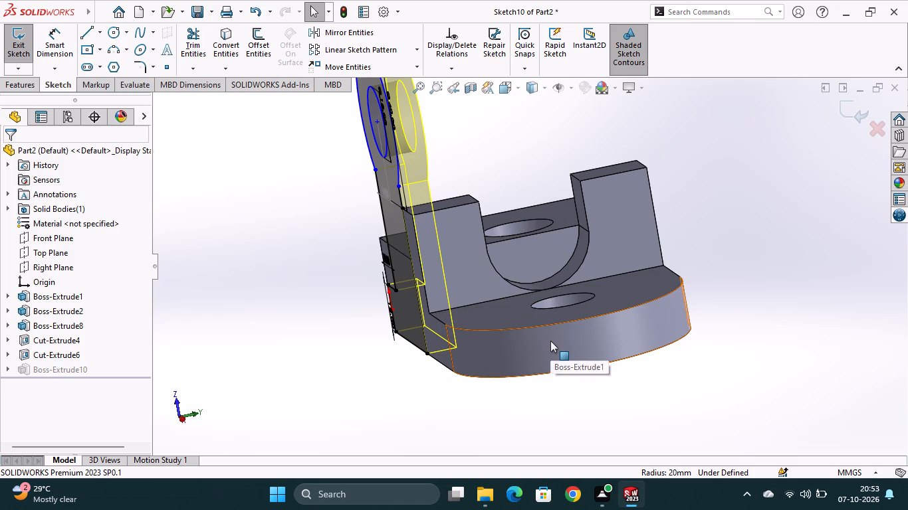
pyautogui.hotkey('ctrl', 'z')
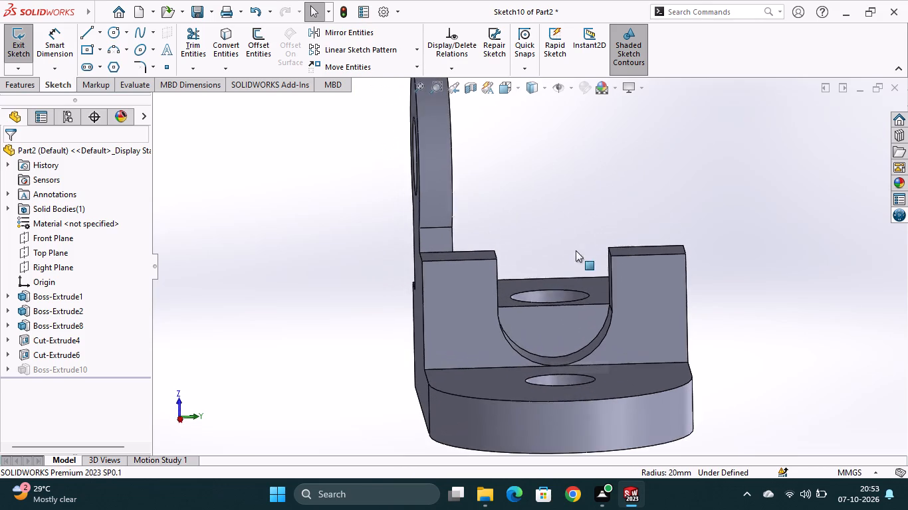
# Open the rounded base plate's sketch, examine its profile and dimensions, and leave the sketch.
pyautogui.click(569, 420)
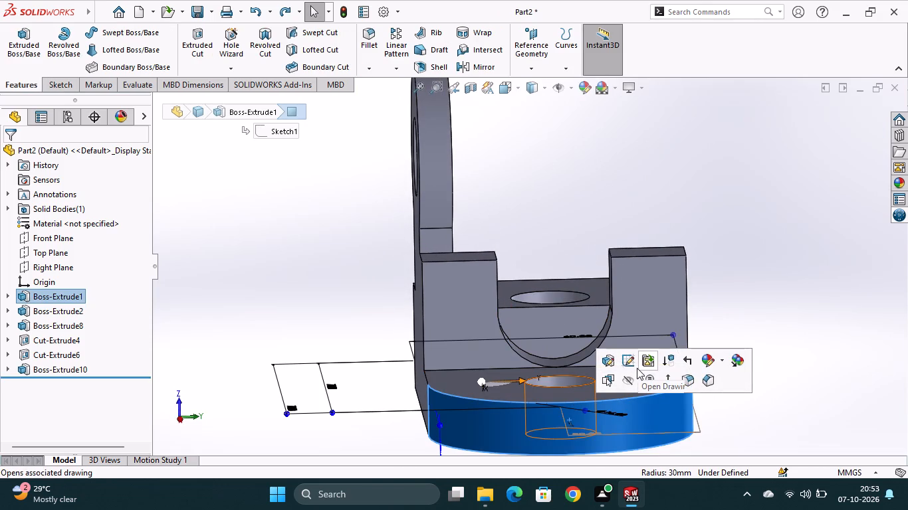
pyautogui.click(635, 366)
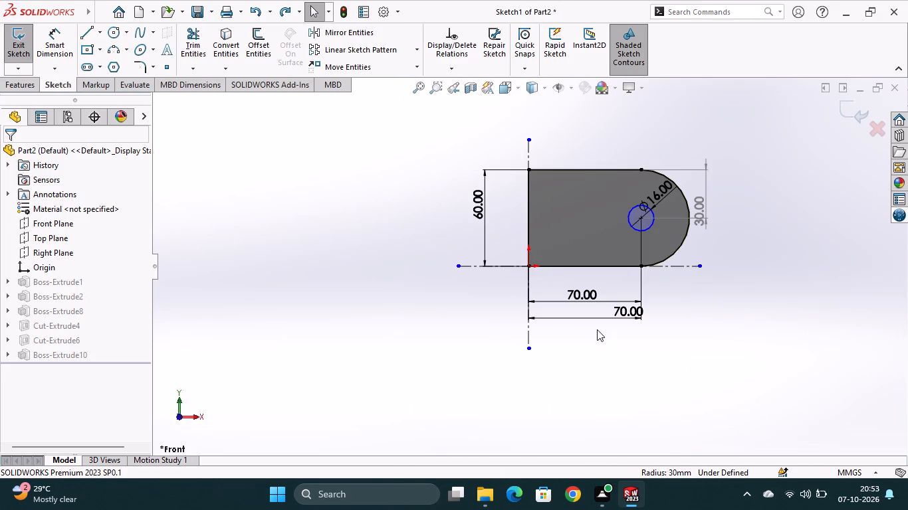
pyautogui.moveTo(669, 323); pyautogui.dragTo(602, 226, button='middle')
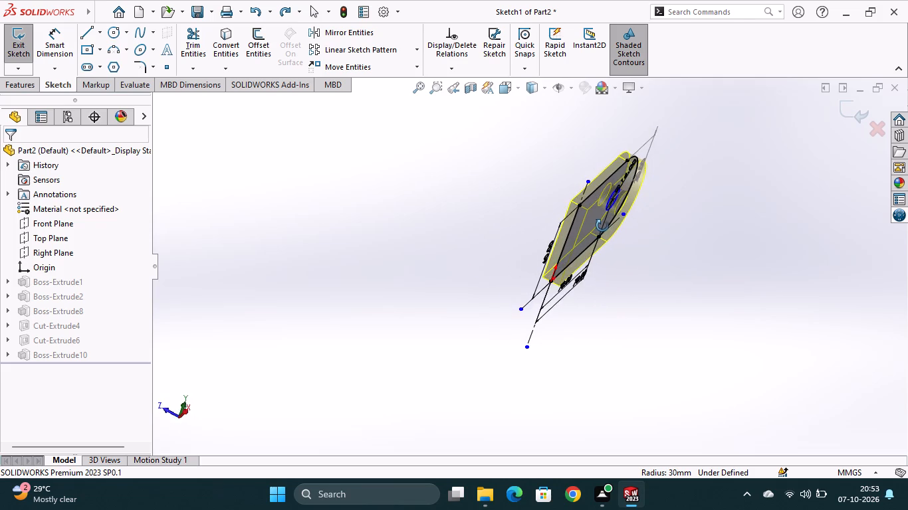
pyautogui.moveTo(602, 226); pyautogui.dragTo(628, 236, button='middle')
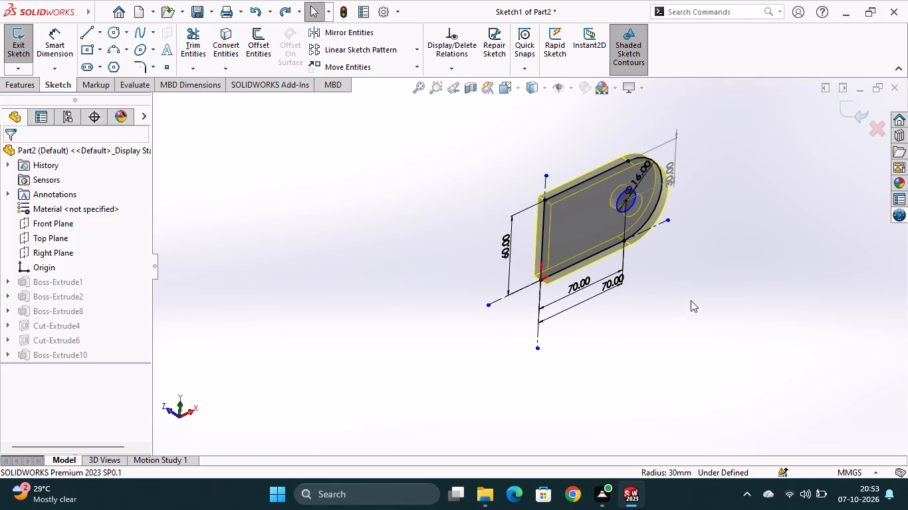
pyautogui.hotkey('ctrl', 'z')
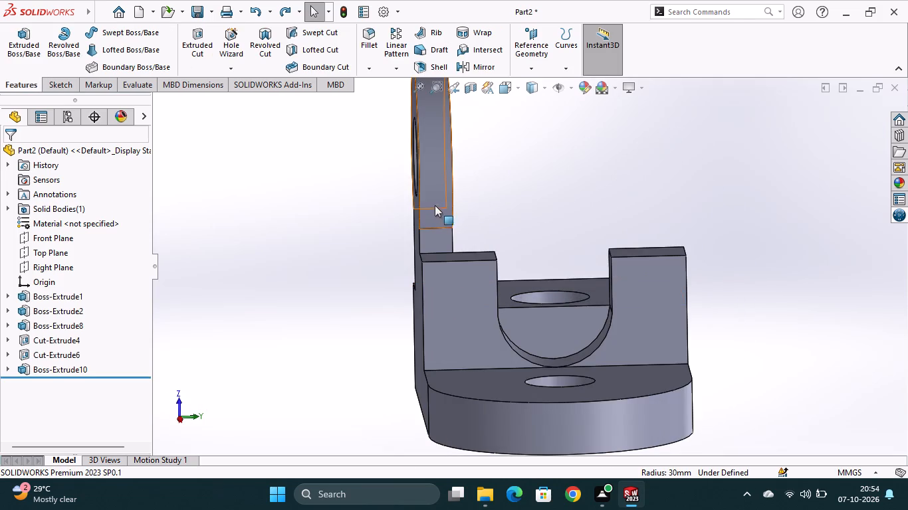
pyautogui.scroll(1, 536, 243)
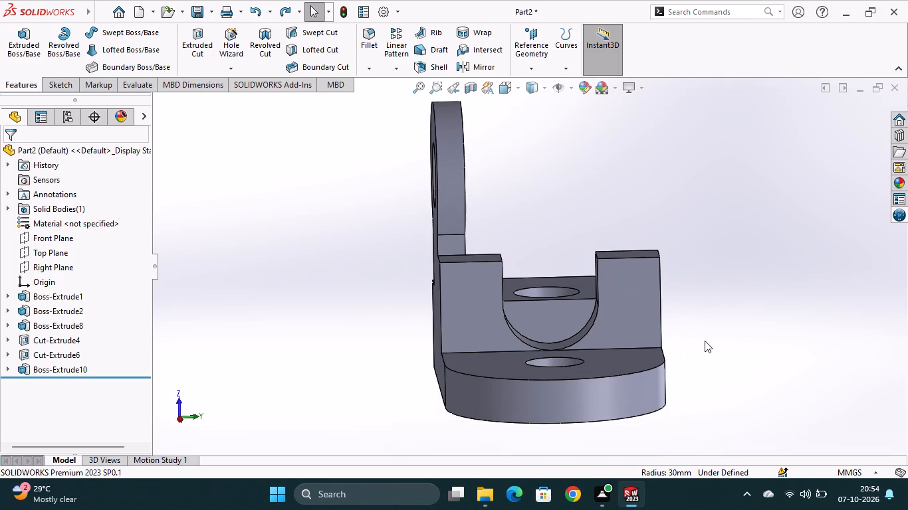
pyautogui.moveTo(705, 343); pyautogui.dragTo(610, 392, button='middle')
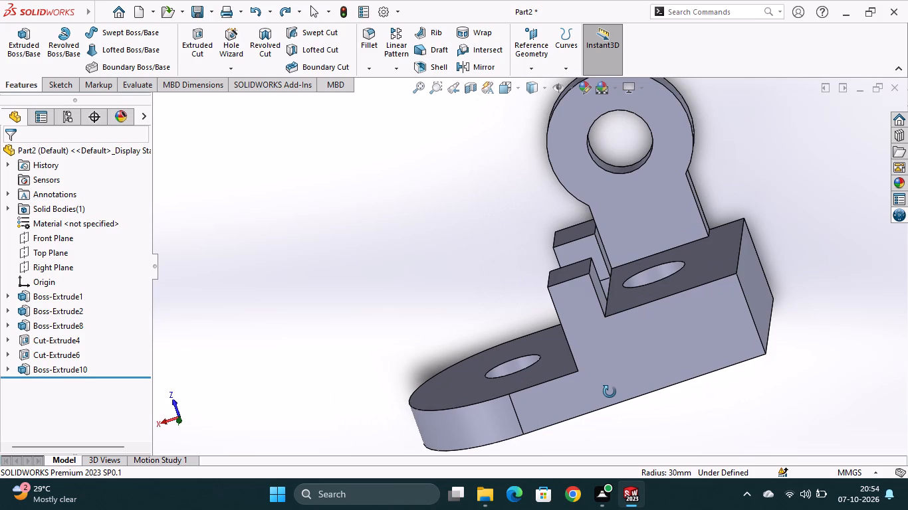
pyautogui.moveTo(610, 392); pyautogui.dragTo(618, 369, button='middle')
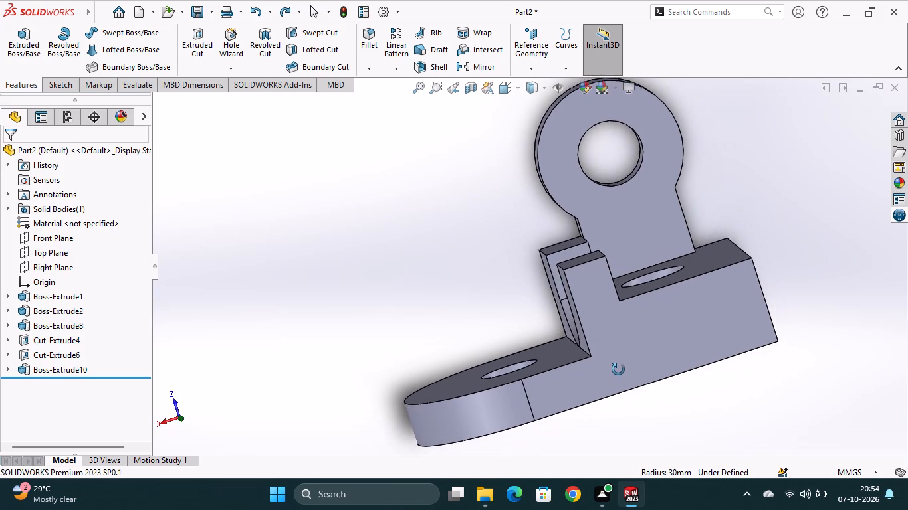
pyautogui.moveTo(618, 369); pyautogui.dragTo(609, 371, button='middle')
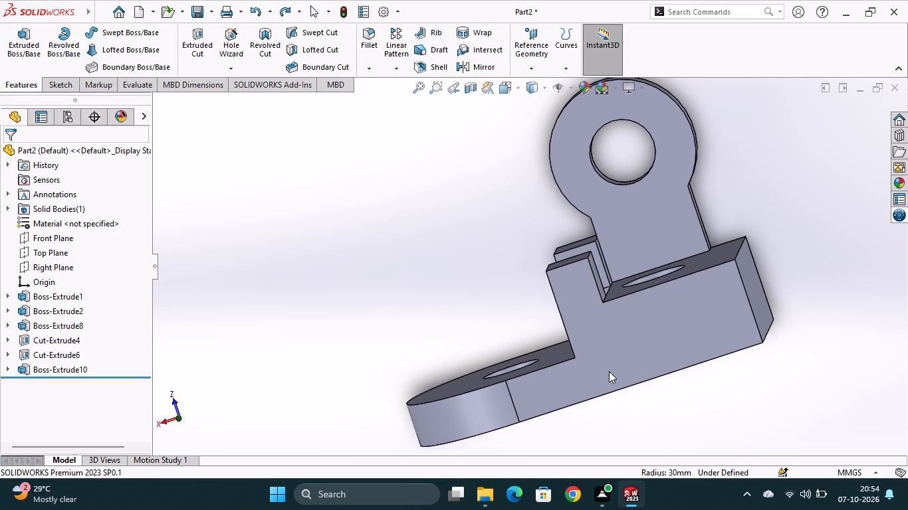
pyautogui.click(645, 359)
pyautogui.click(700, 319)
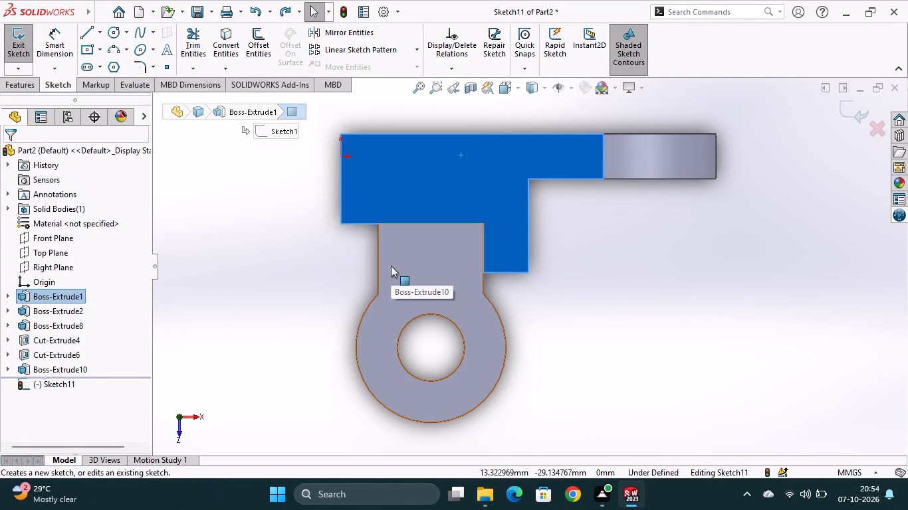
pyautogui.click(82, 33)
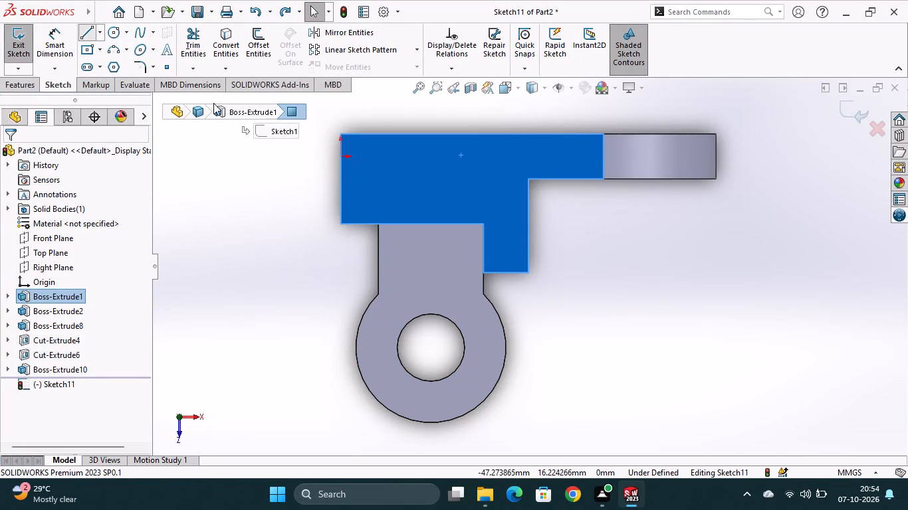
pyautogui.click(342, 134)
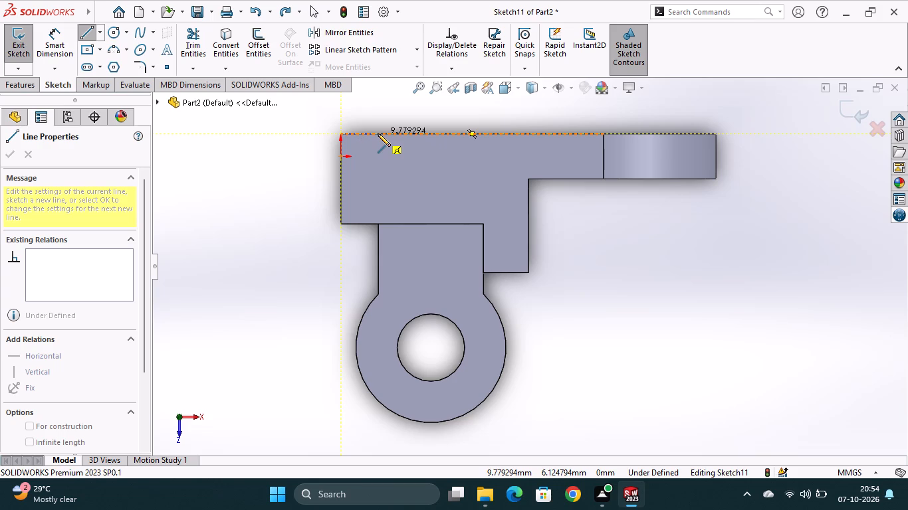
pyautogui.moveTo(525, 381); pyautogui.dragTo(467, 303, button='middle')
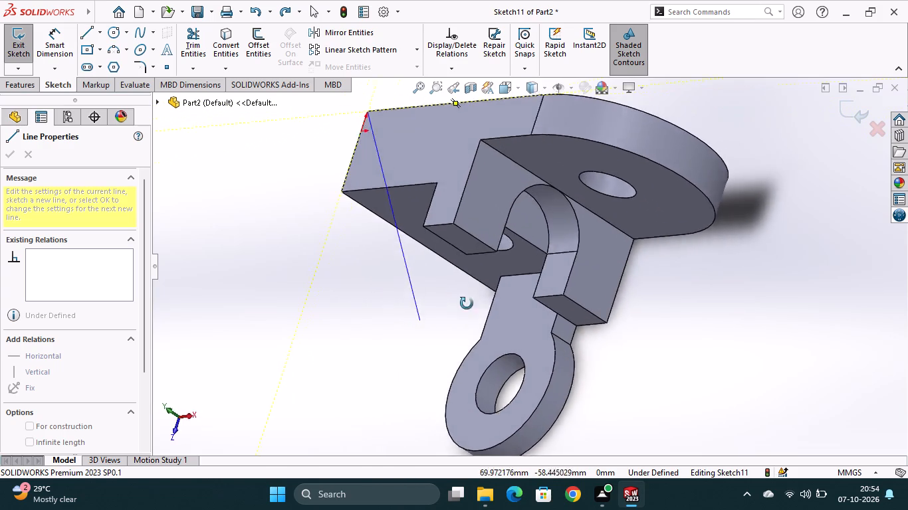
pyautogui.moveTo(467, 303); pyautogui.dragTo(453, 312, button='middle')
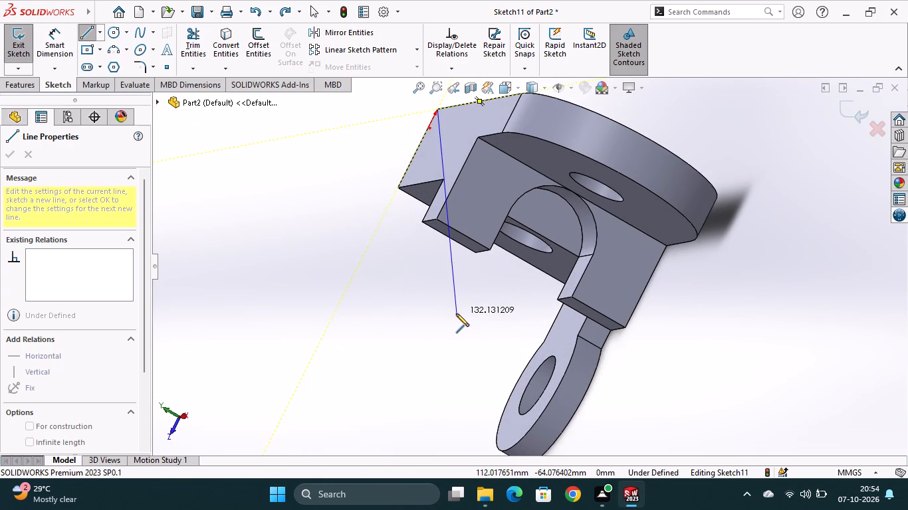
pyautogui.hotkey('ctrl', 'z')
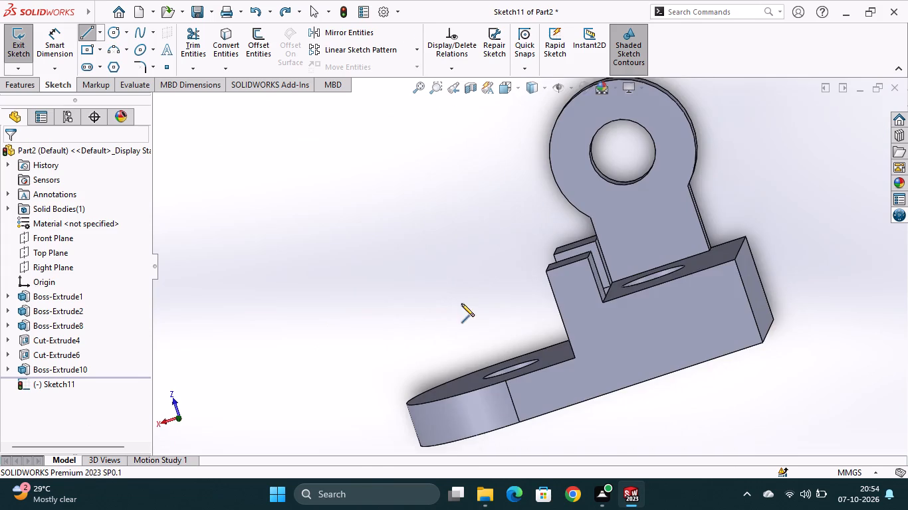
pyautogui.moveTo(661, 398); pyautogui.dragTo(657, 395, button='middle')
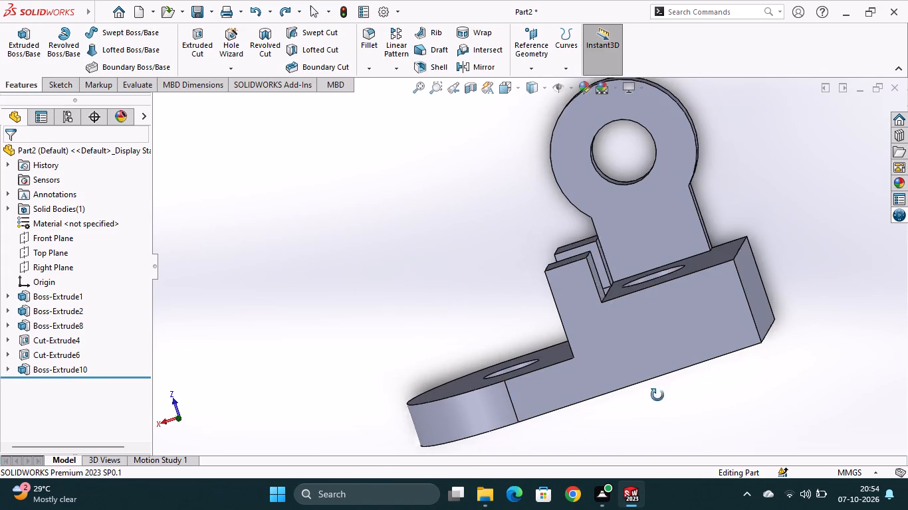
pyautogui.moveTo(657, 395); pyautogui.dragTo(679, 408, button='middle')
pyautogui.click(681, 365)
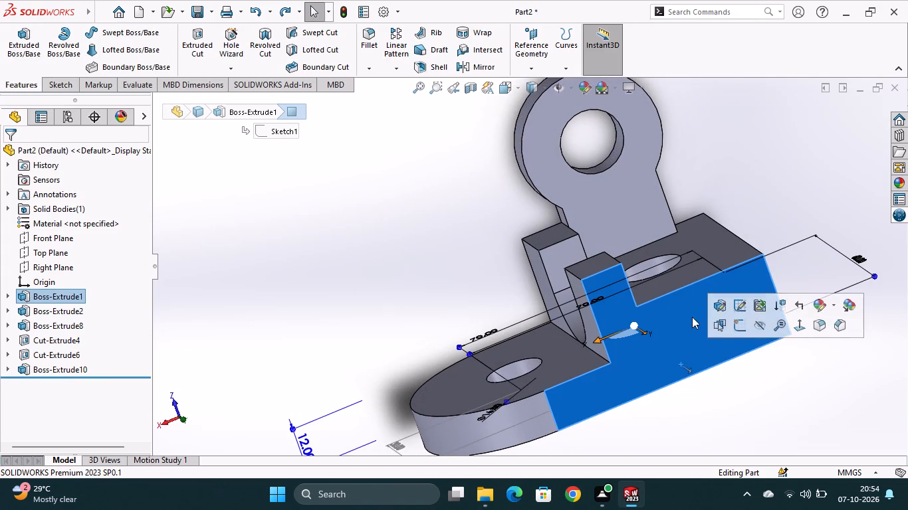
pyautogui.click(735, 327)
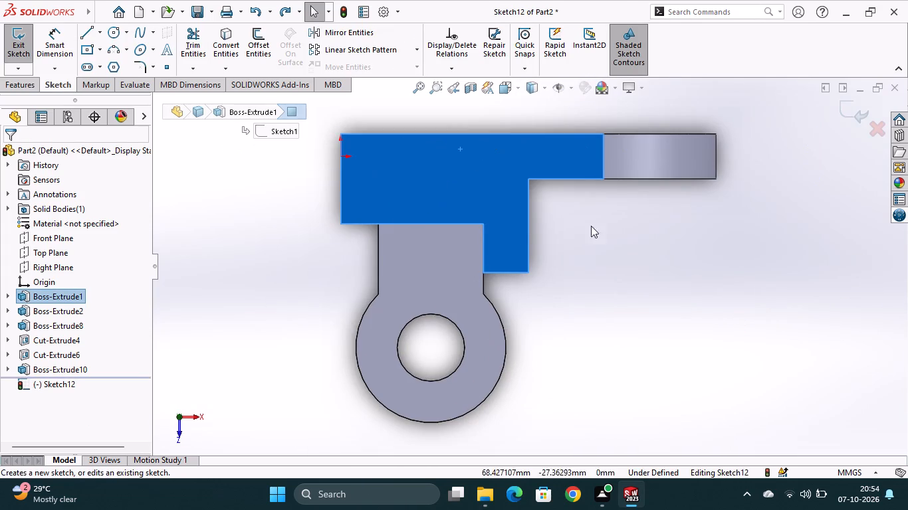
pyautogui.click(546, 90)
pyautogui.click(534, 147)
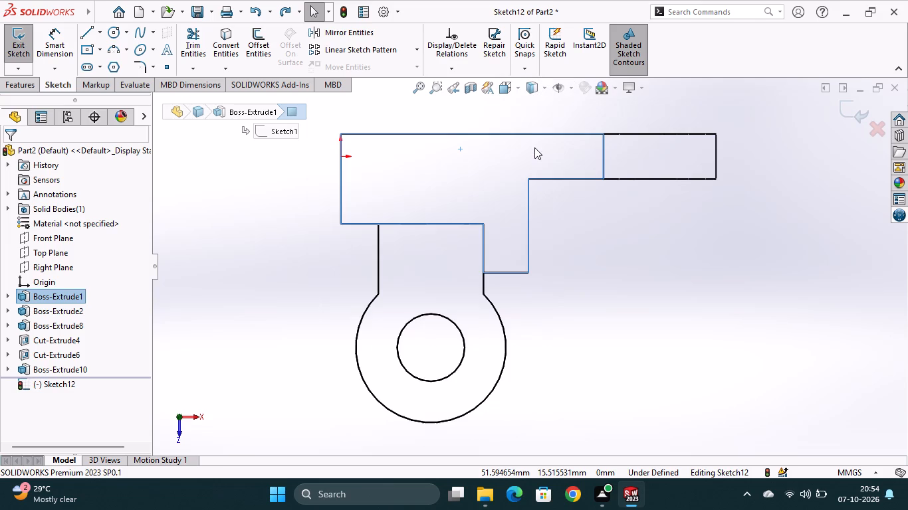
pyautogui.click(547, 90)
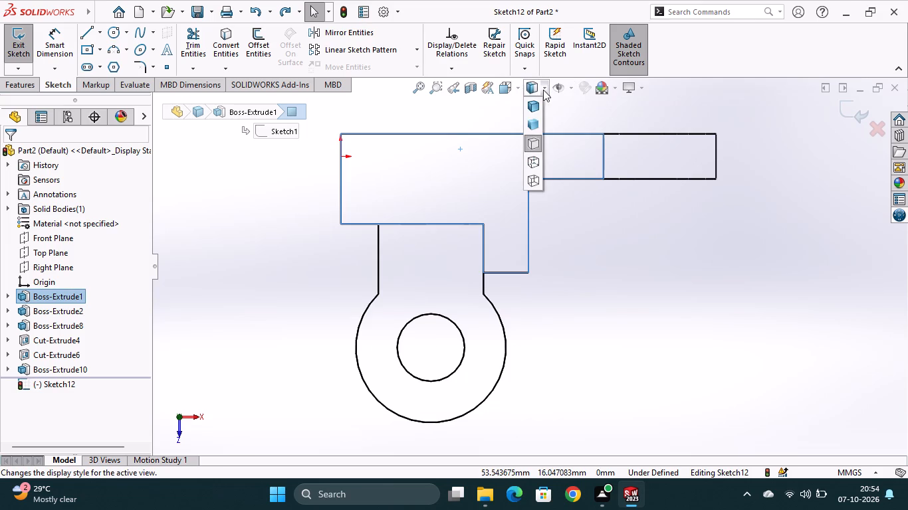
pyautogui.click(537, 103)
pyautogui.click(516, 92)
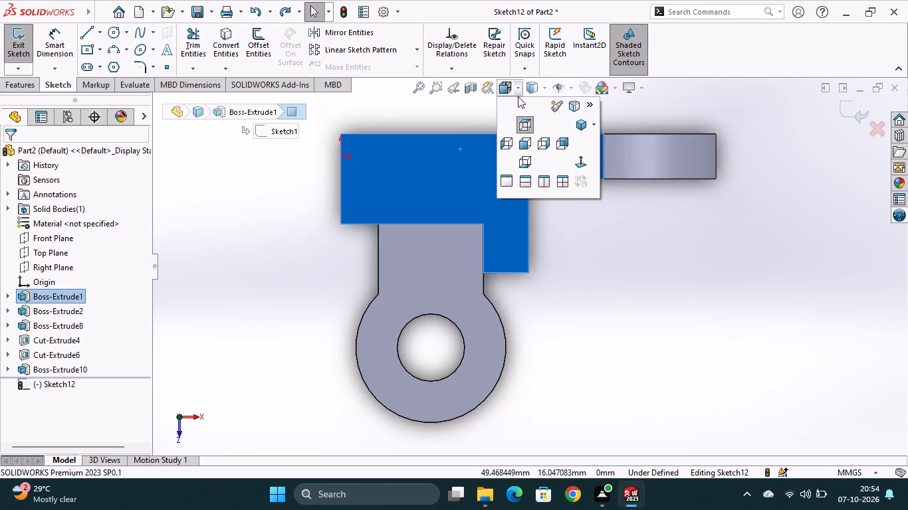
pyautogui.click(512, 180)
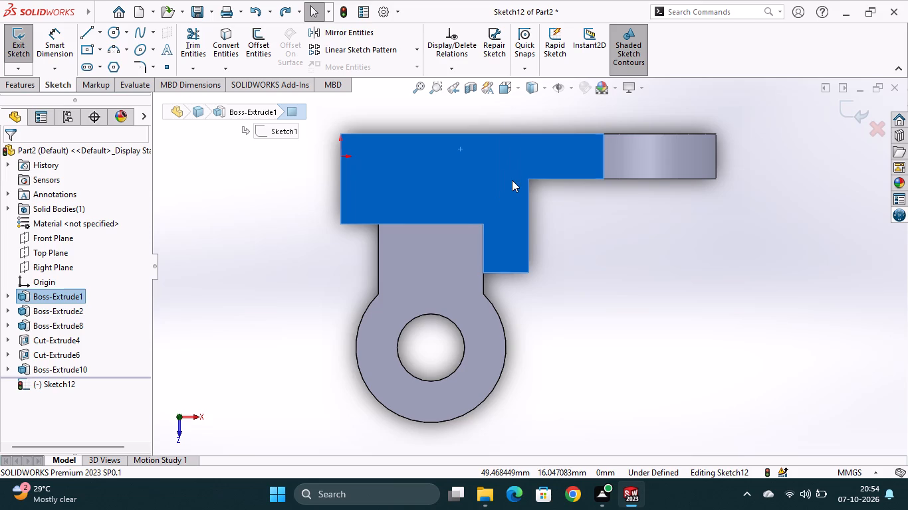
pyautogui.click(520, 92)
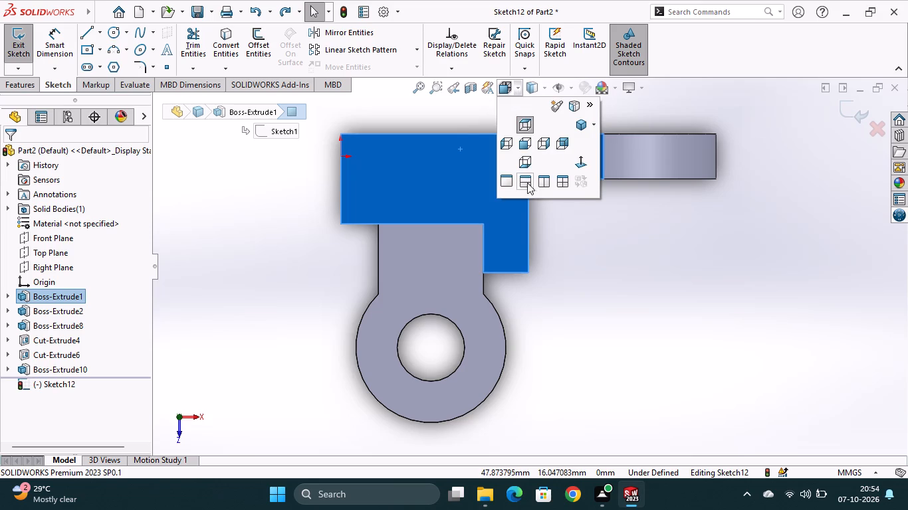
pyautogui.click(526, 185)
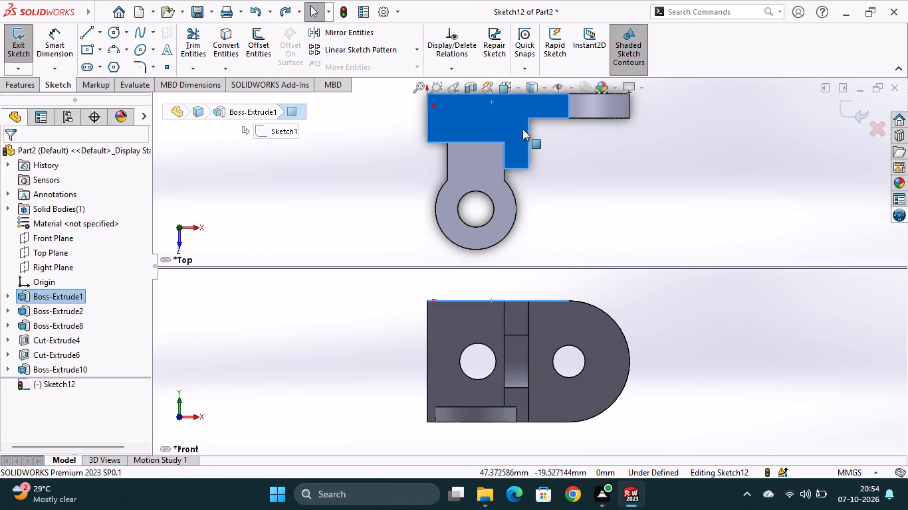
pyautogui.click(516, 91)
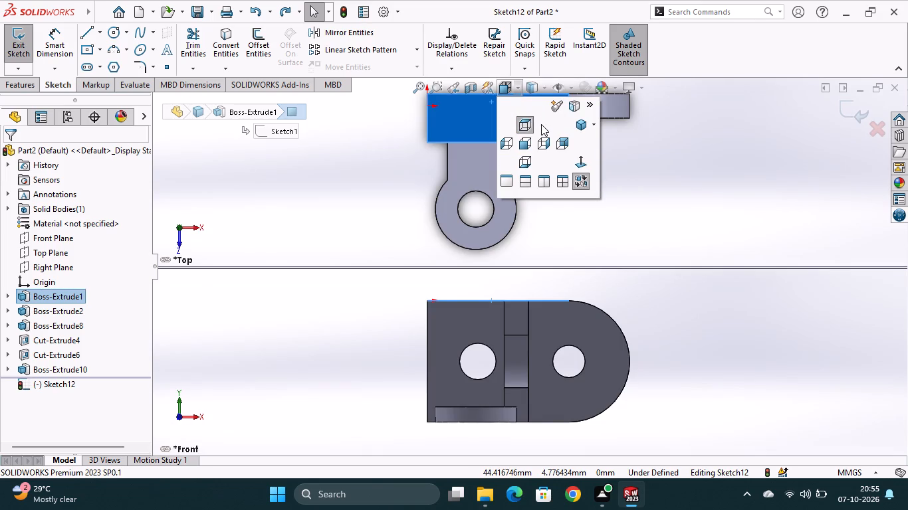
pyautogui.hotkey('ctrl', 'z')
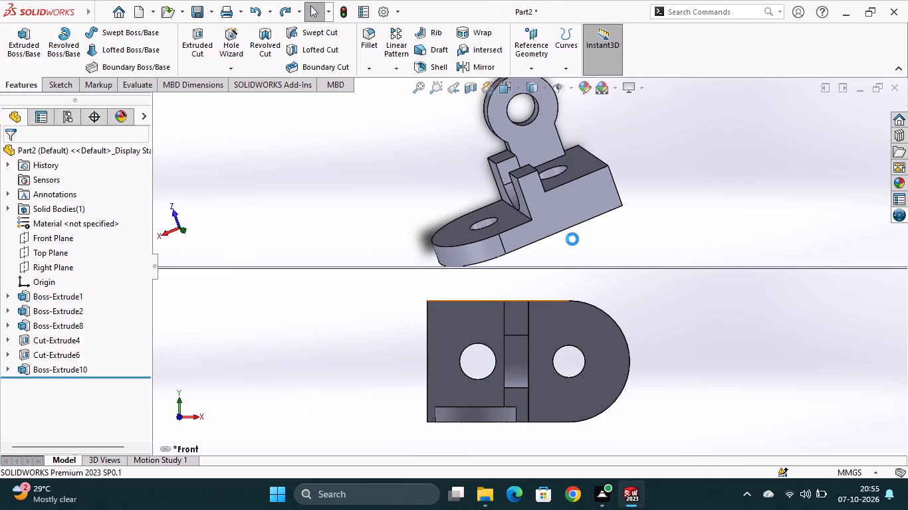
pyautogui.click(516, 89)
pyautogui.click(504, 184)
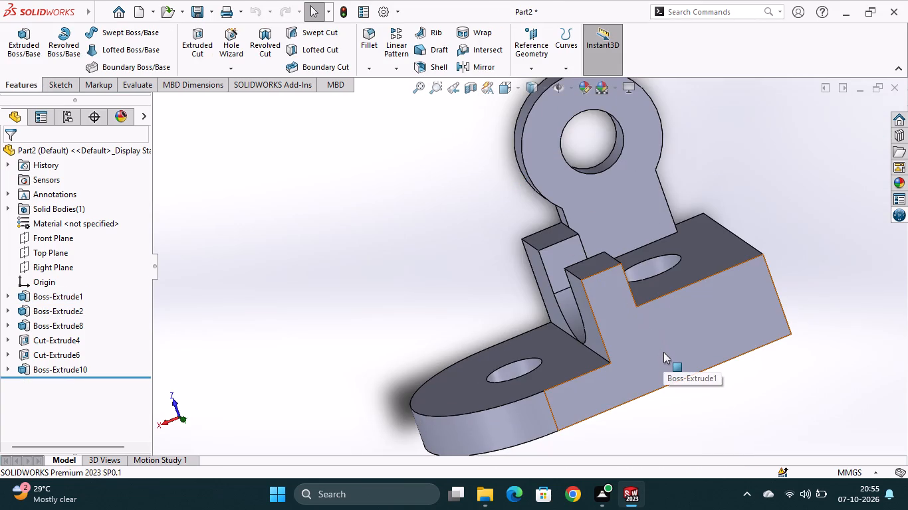
# Start a new sketch on the flat L-shaped side face of the base, opposite the lug.
pyautogui.click(663, 352)
pyautogui.click(723, 317)
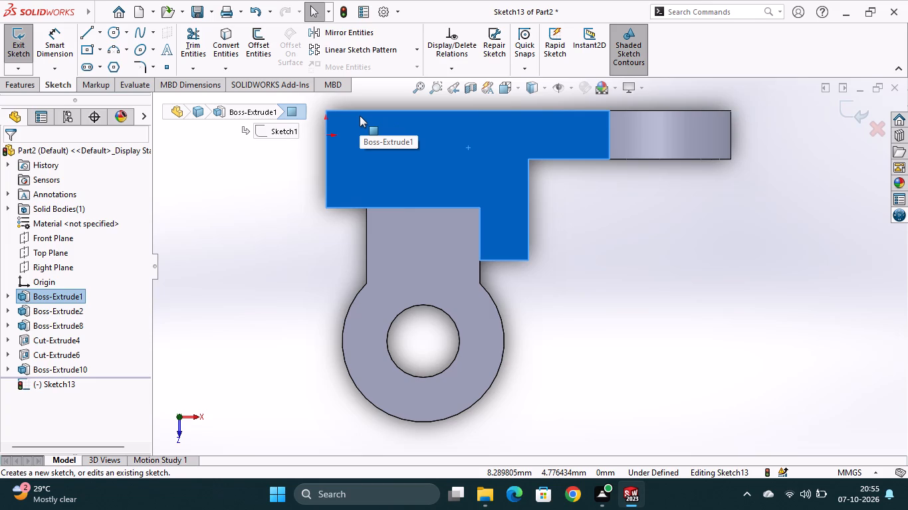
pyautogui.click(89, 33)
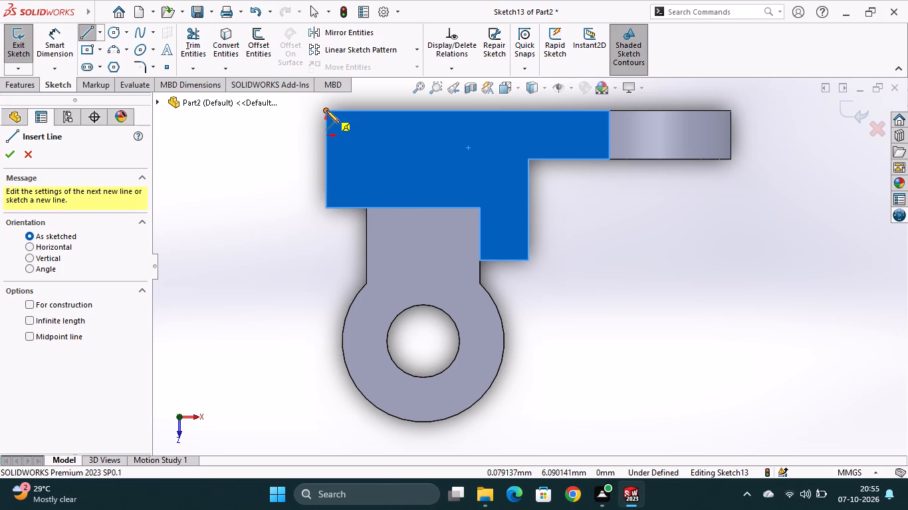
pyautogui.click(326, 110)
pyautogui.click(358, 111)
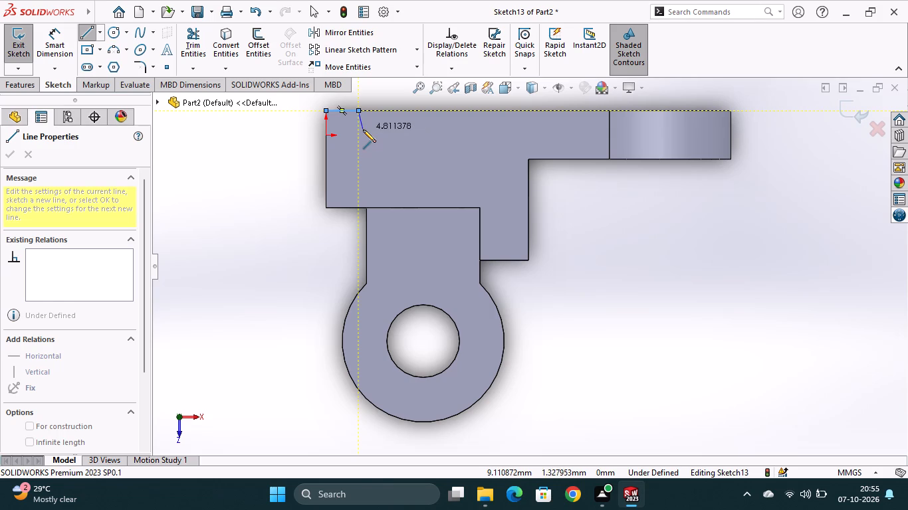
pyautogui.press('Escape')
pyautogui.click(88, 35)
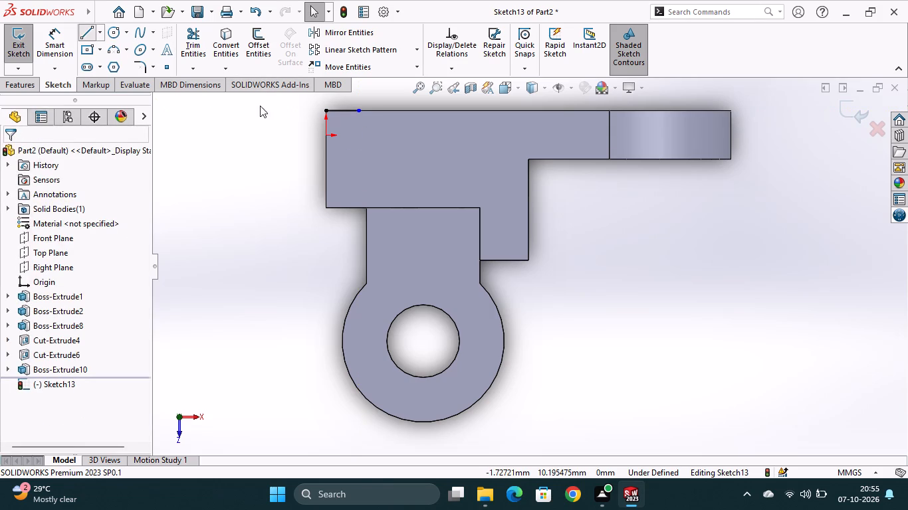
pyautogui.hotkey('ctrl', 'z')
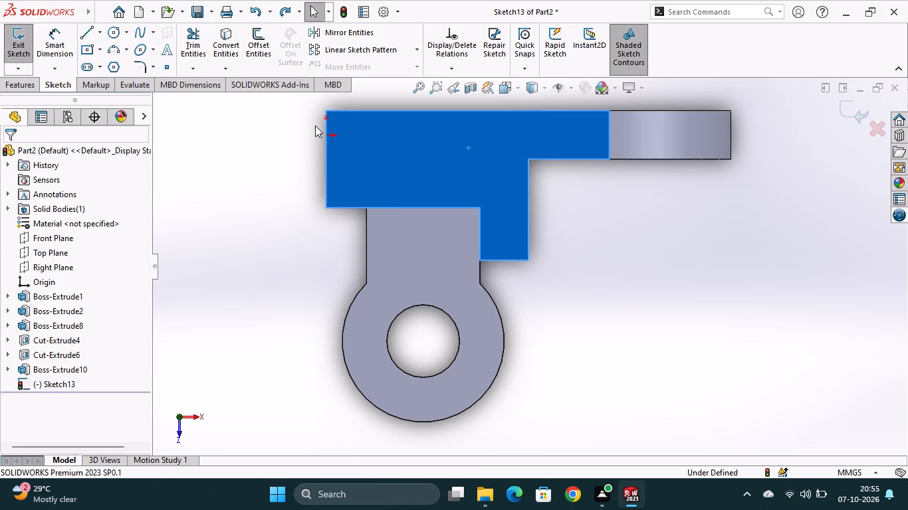
# Sketch a closed, stepped six-line profile from the base's outer corner to the lug neck, with an edge about 30 mm long across the neck.
pyautogui.click(85, 37)
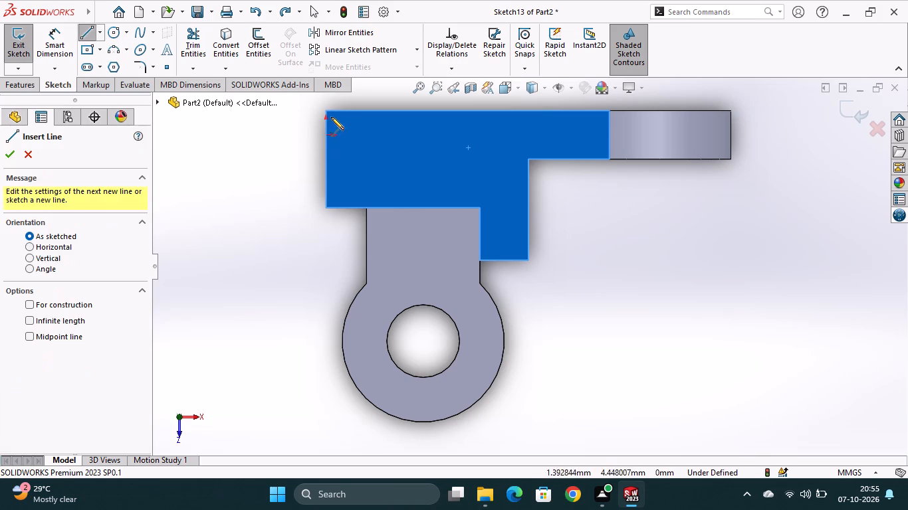
pyautogui.click(326, 110)
pyautogui.click(328, 154)
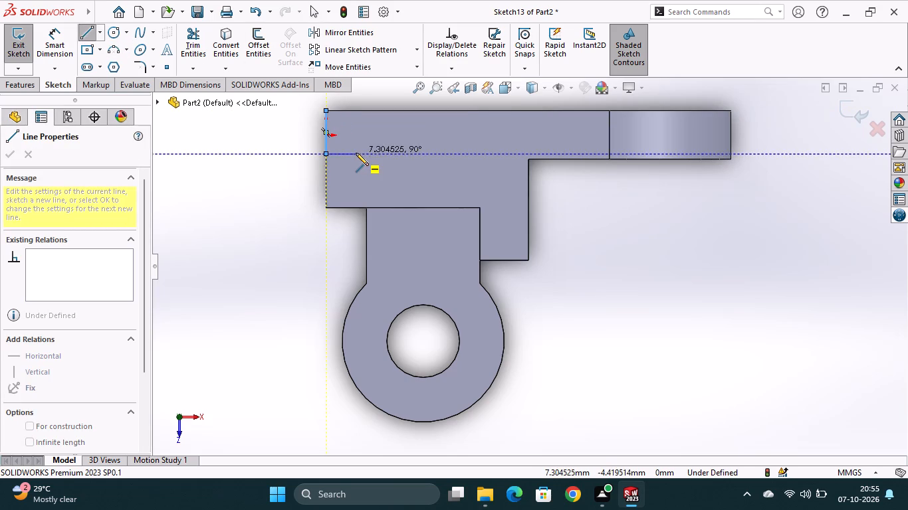
pyautogui.click(358, 155)
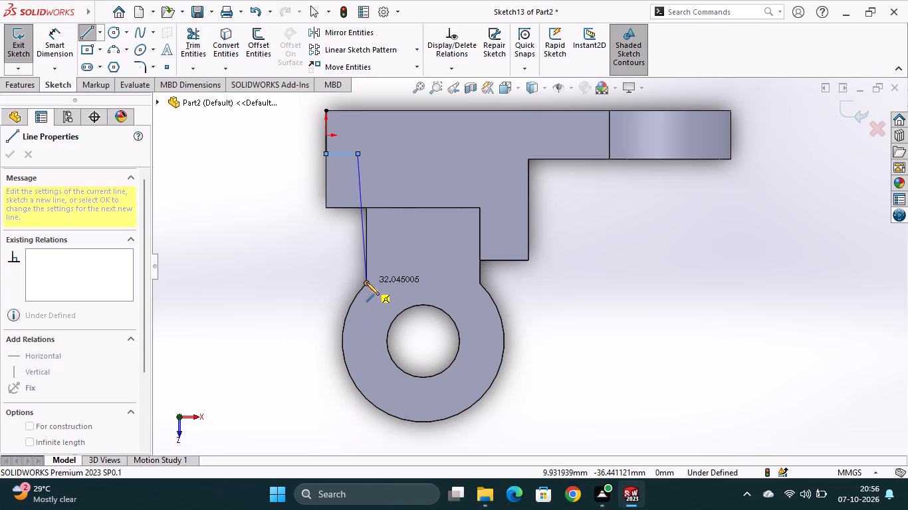
pyautogui.click(355, 282)
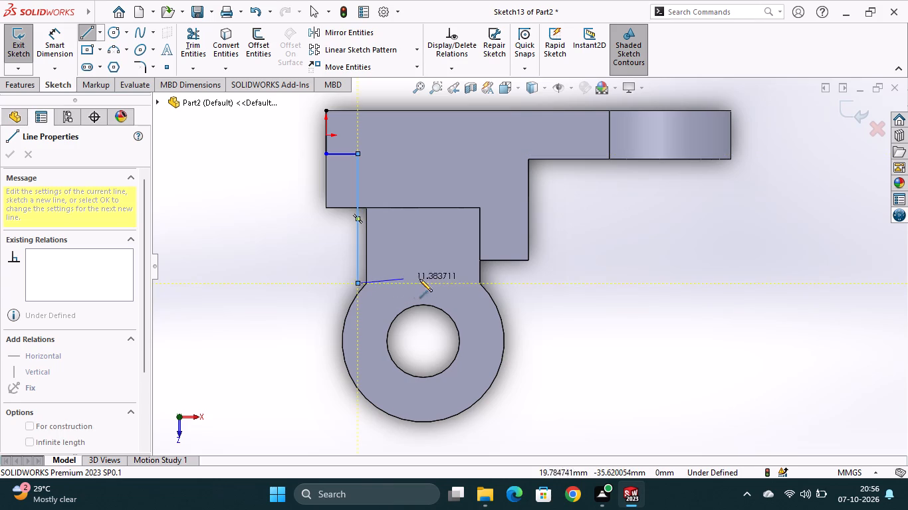
pyautogui.click(480, 284)
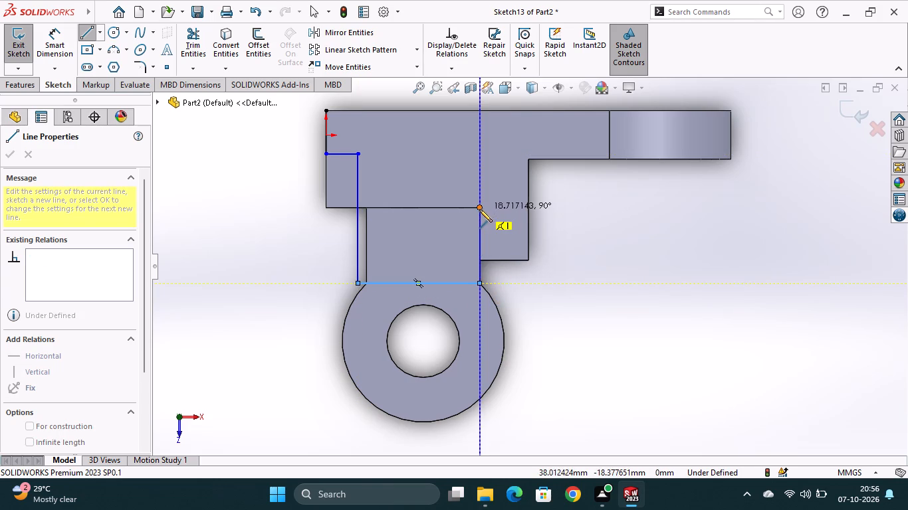
pyautogui.click(479, 110)
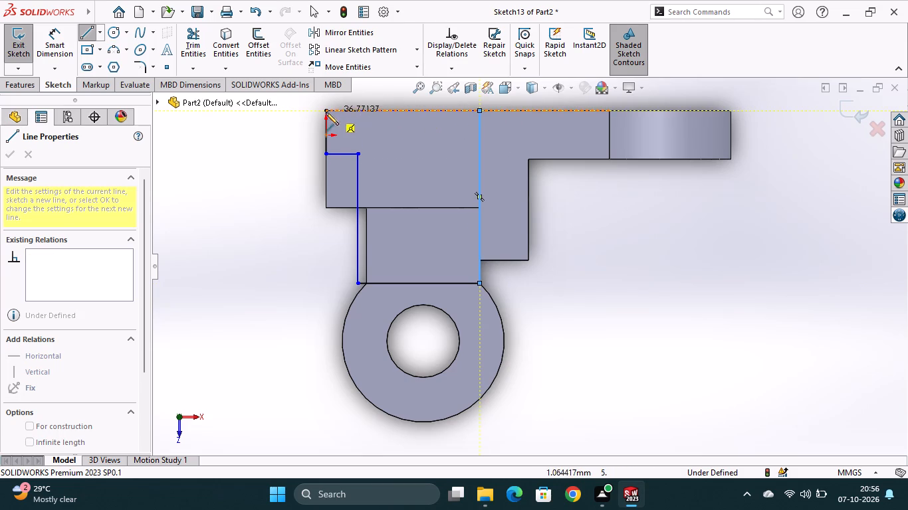
pyautogui.click(325, 110)
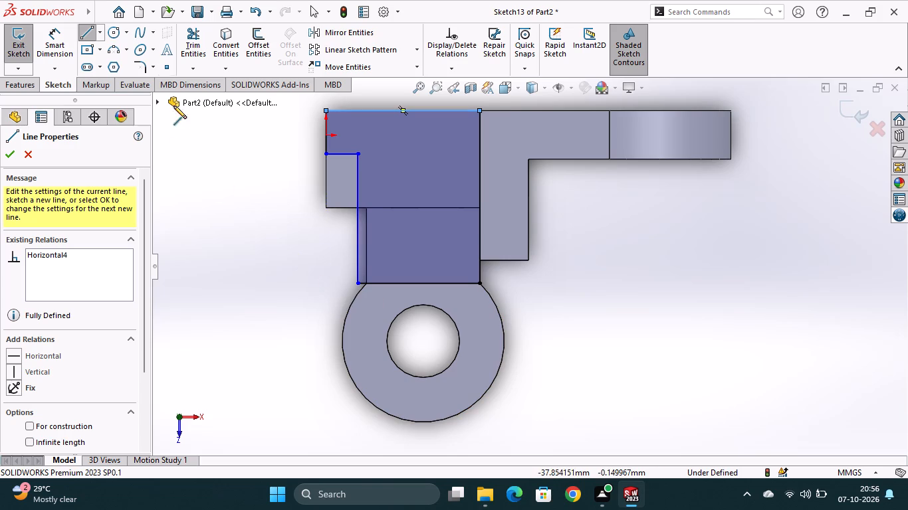
# Sketch two concentric circles centred on the midpoint of the profile's edge across the lug neck, the outer about 19.8 mm in radius.
pyautogui.click(116, 34)
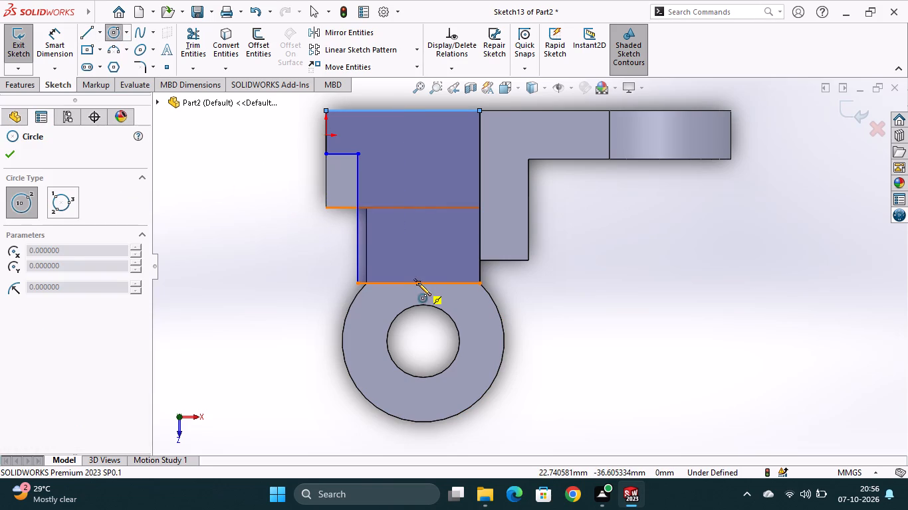
pyautogui.click(418, 283)
pyautogui.click(425, 327)
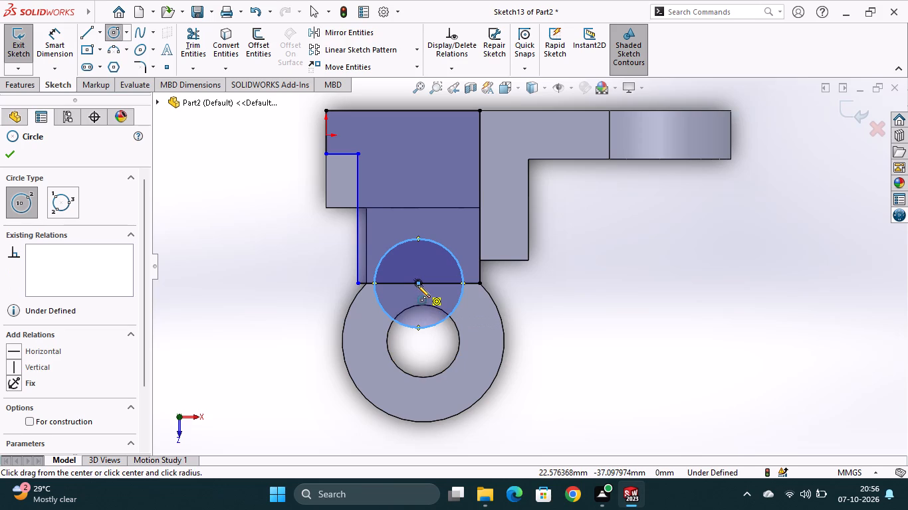
pyautogui.click(418, 284)
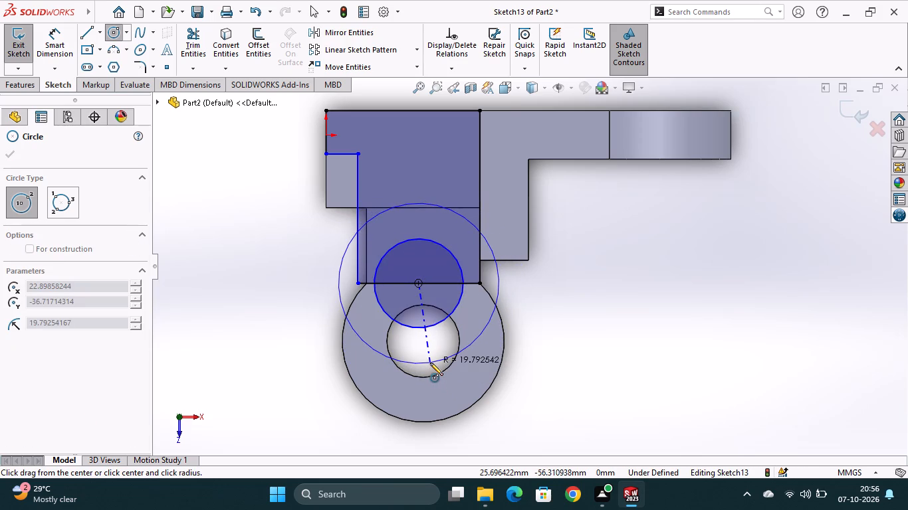
pyautogui.click(430, 363)
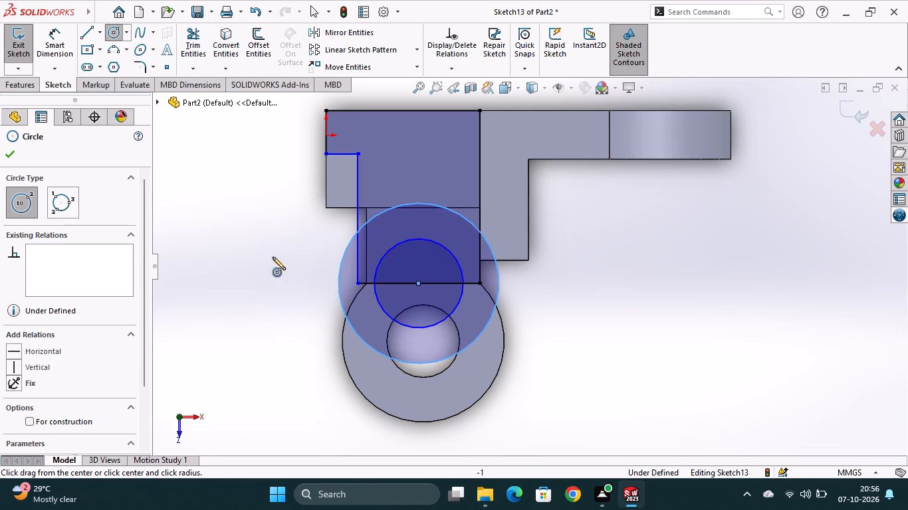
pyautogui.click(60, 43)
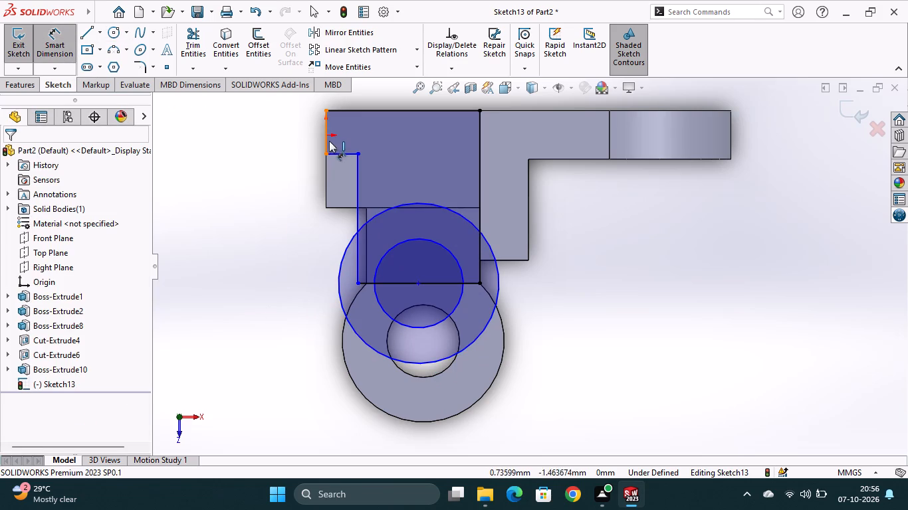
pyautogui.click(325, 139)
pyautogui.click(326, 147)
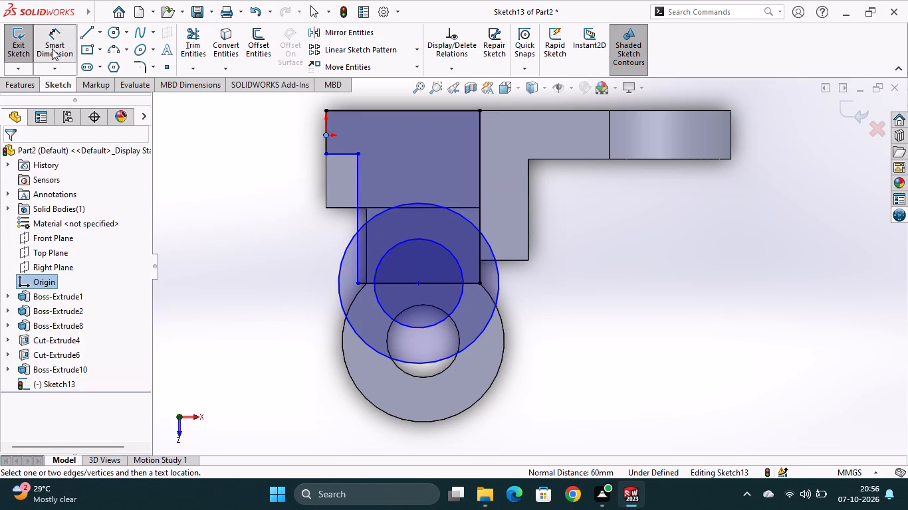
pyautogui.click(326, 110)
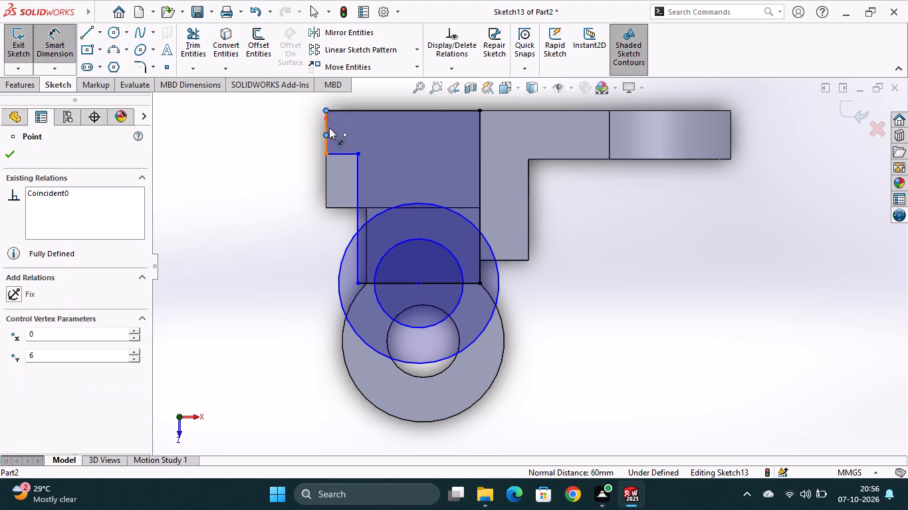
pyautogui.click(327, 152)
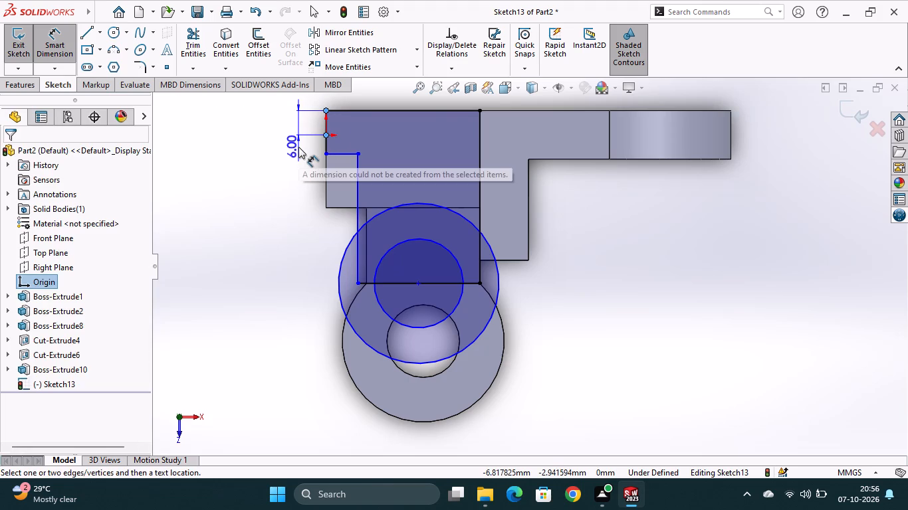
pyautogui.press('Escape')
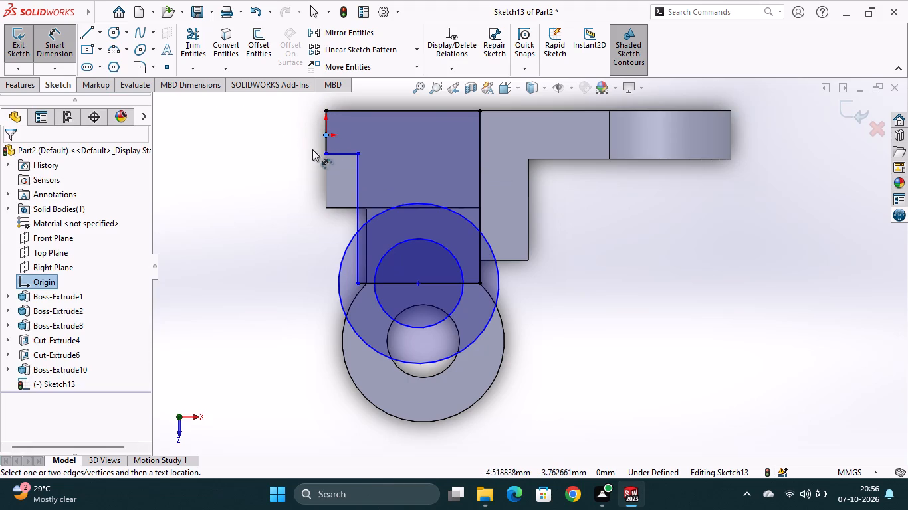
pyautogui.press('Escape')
# Dimension the profile's short outer edge at the base corner, between its two endpoints, and set it to 12 mm.
pyautogui.click(326, 111)
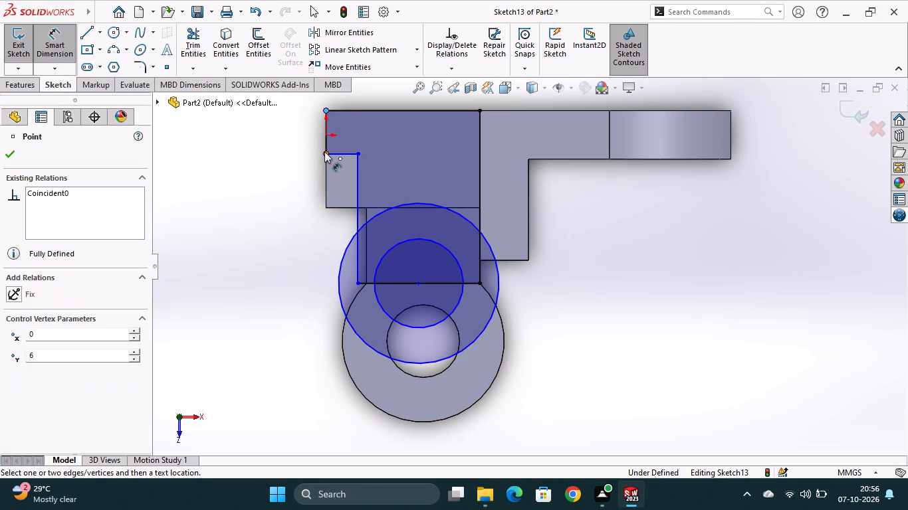
pyautogui.click(324, 151)
pyautogui.click(273, 140)
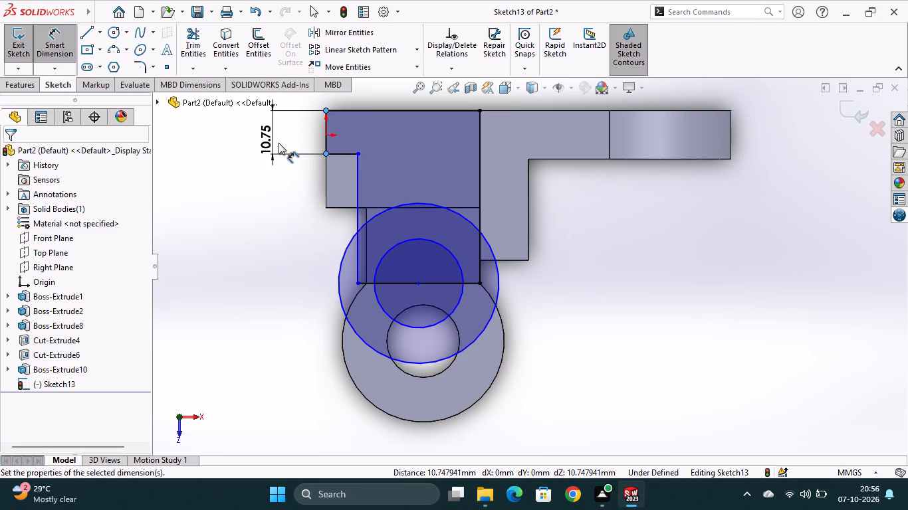
pyautogui.write('12')
pyautogui.press('Return')
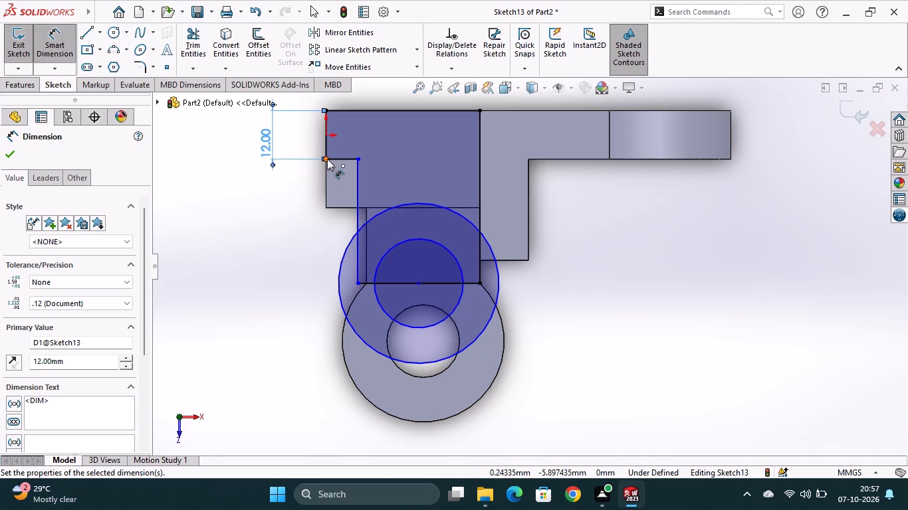
# Dimension the profile's short horizontal ledge at the step and set it to 10 mm.
pyautogui.click(327, 159)
pyautogui.click(358, 159)
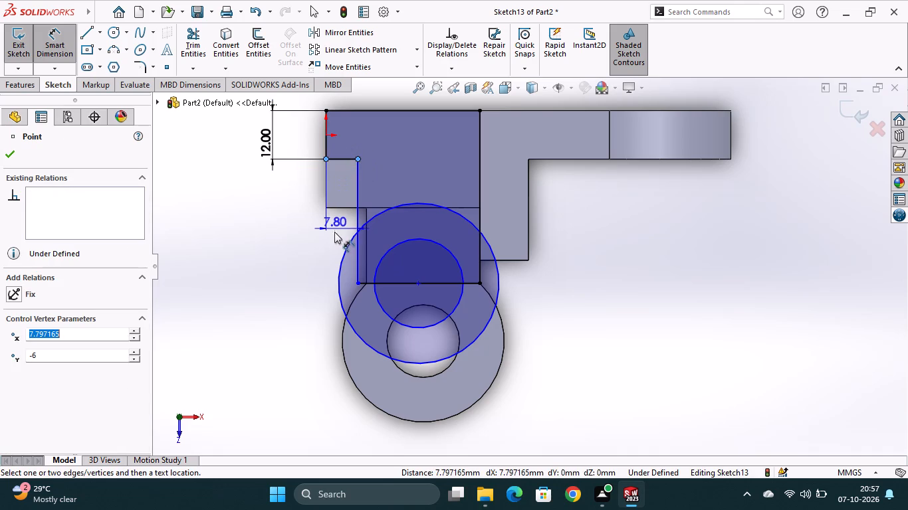
pyautogui.click(334, 233)
pyautogui.press('1')
pyautogui.press('0')
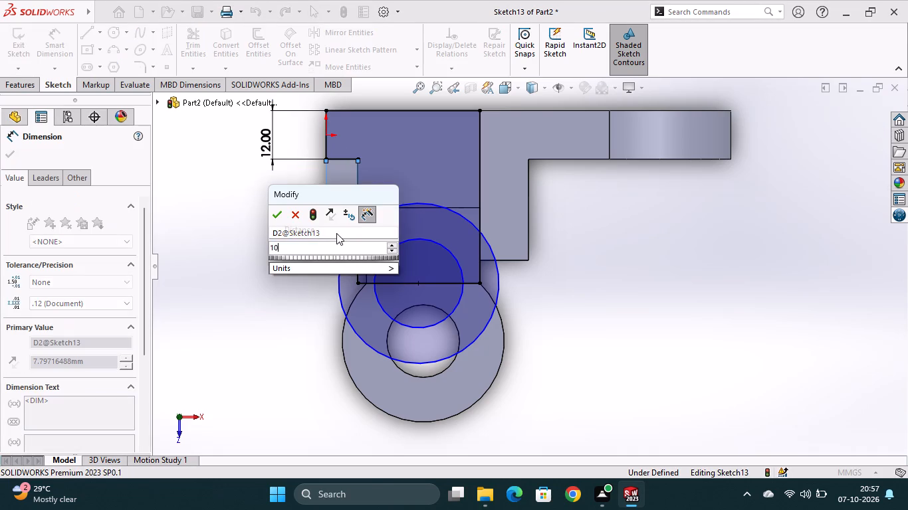
pyautogui.press('Return')
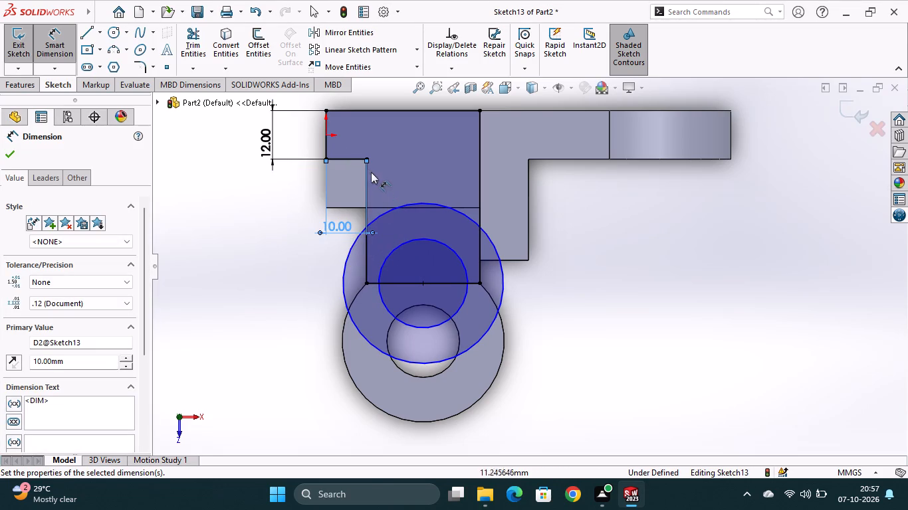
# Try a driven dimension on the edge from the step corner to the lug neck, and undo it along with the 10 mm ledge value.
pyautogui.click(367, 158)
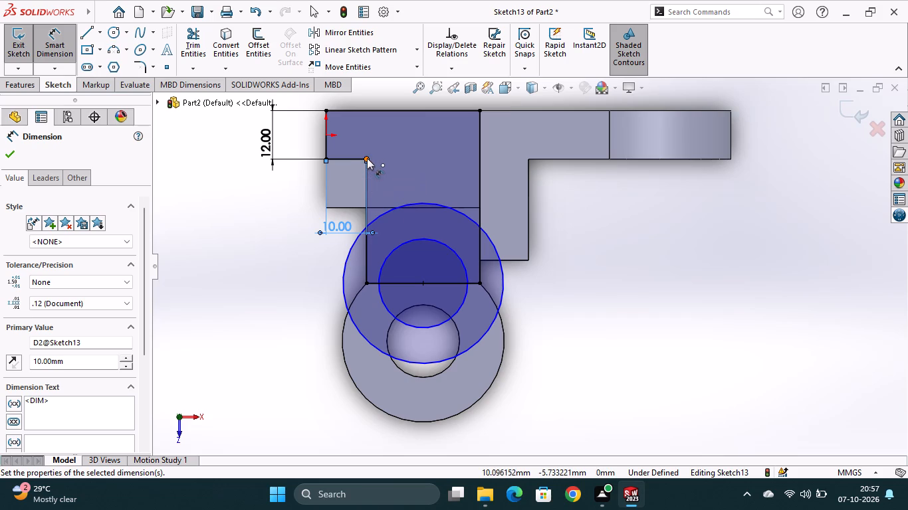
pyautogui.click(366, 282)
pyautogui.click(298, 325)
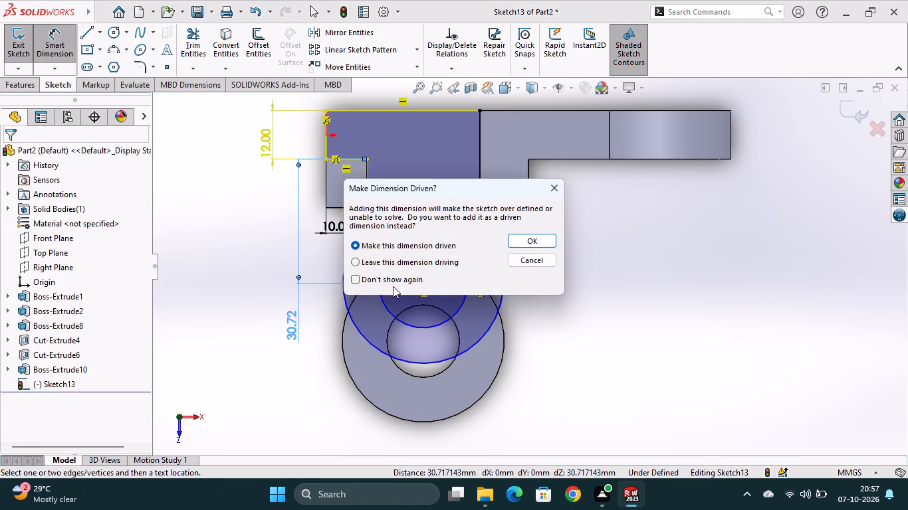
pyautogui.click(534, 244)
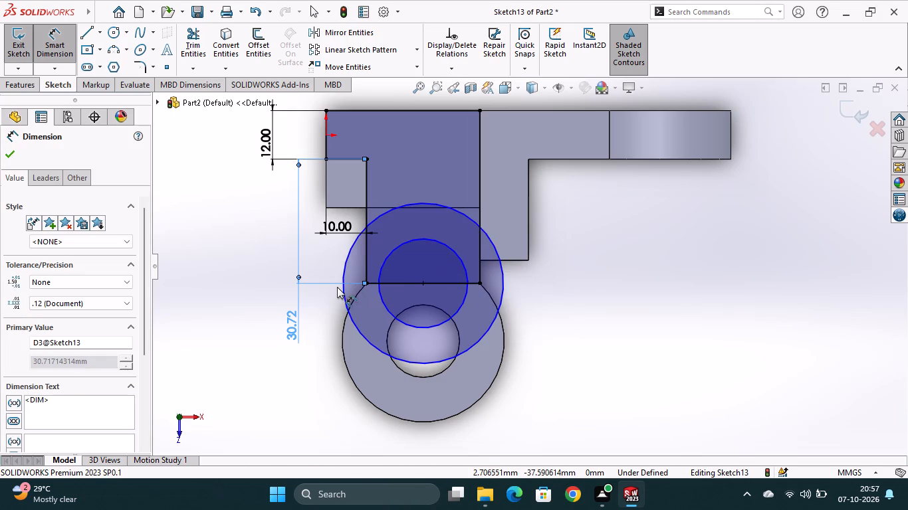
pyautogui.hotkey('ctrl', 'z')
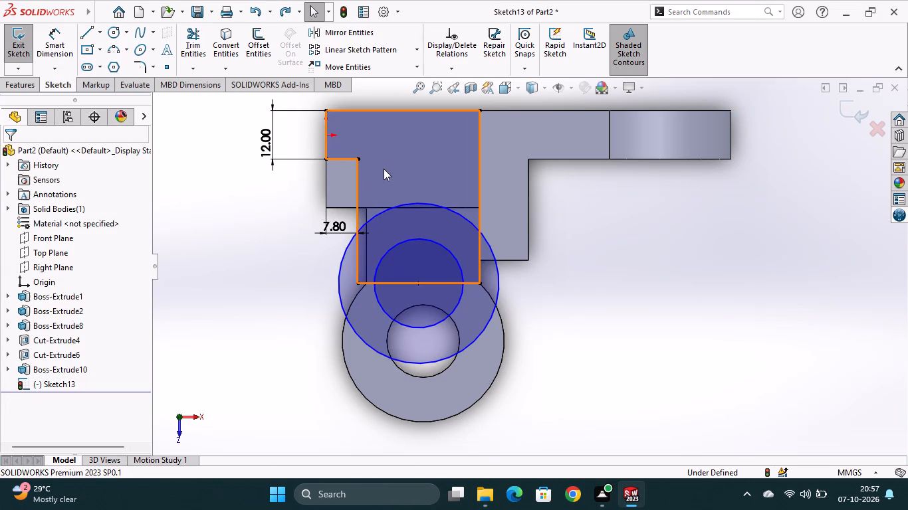
# Add driven dimensions to the profile's edge from step corner to lug neck and to its full-height edge on the opposite side.
pyautogui.click(59, 47)
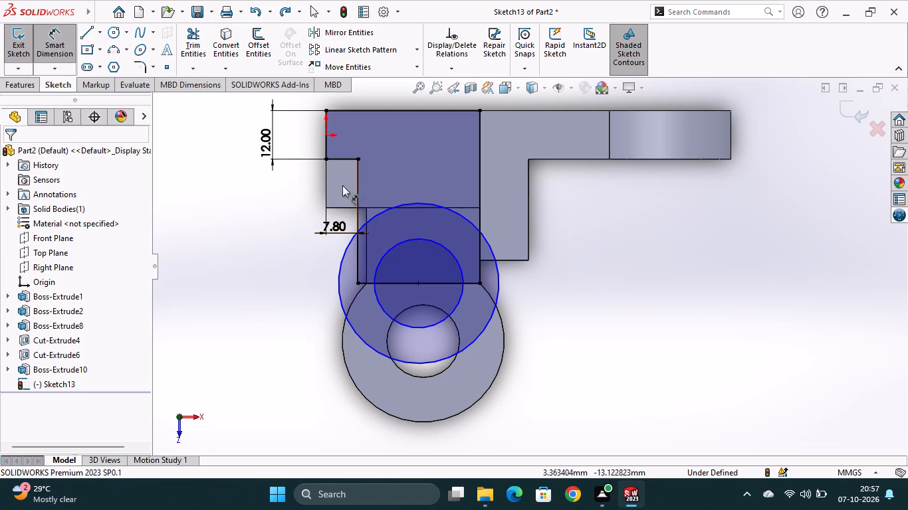
pyautogui.click(358, 159)
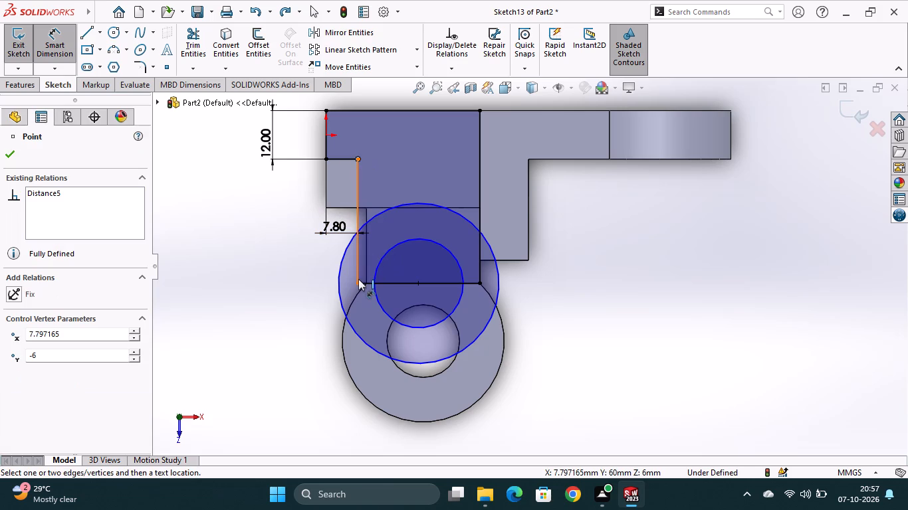
pyautogui.click(357, 282)
pyautogui.click(294, 264)
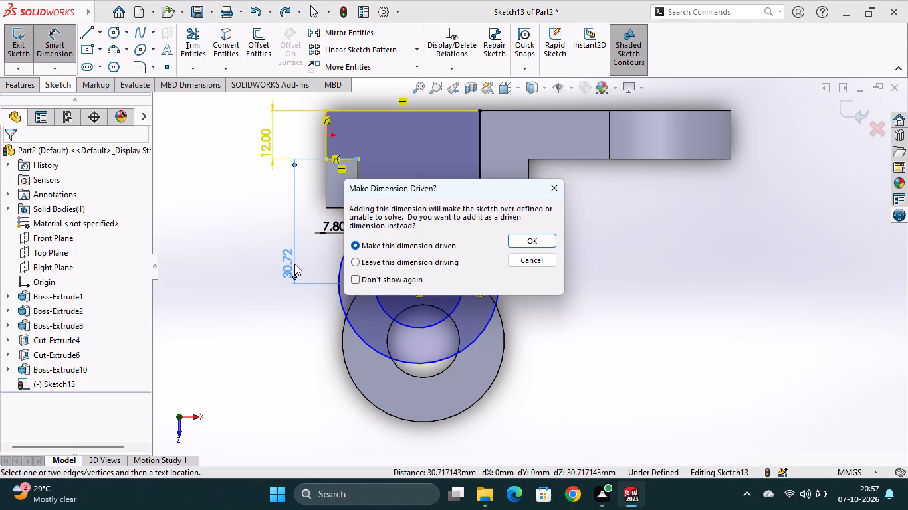
pyautogui.click(533, 241)
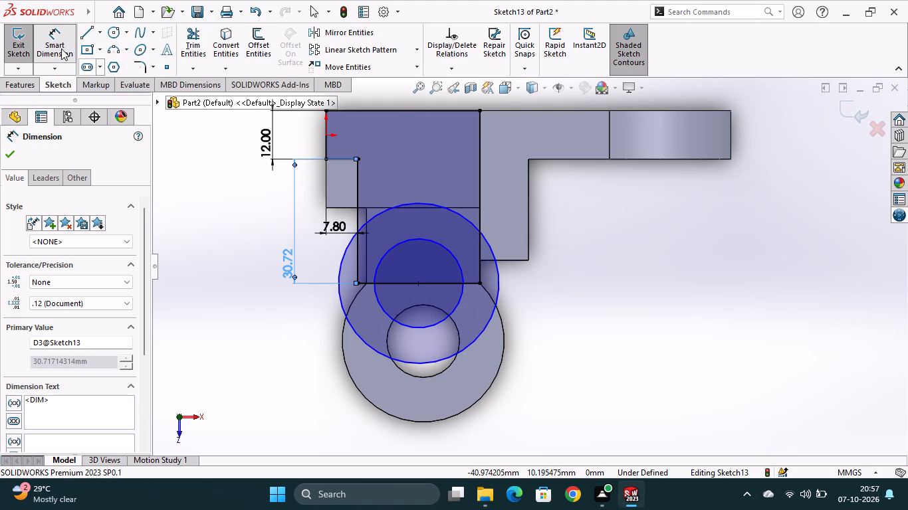
pyautogui.click(480, 110)
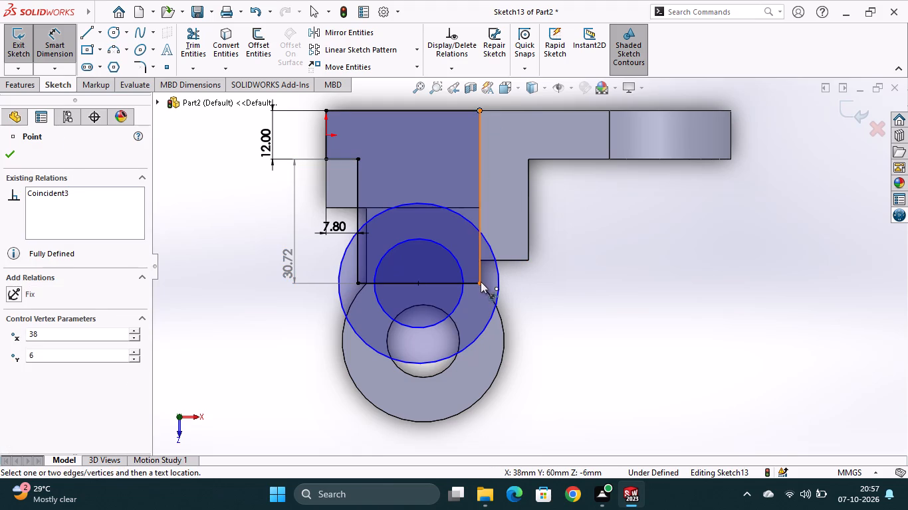
pyautogui.click(480, 283)
pyautogui.click(544, 284)
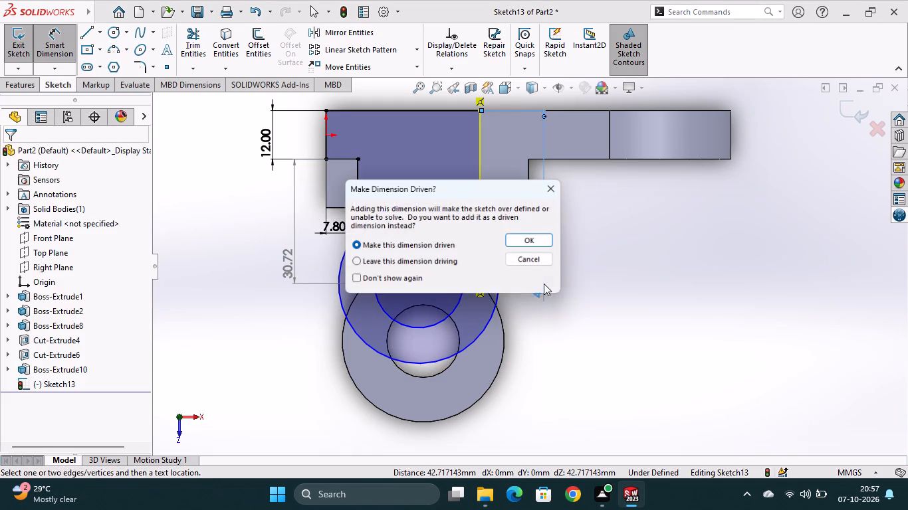
pyautogui.click(540, 241)
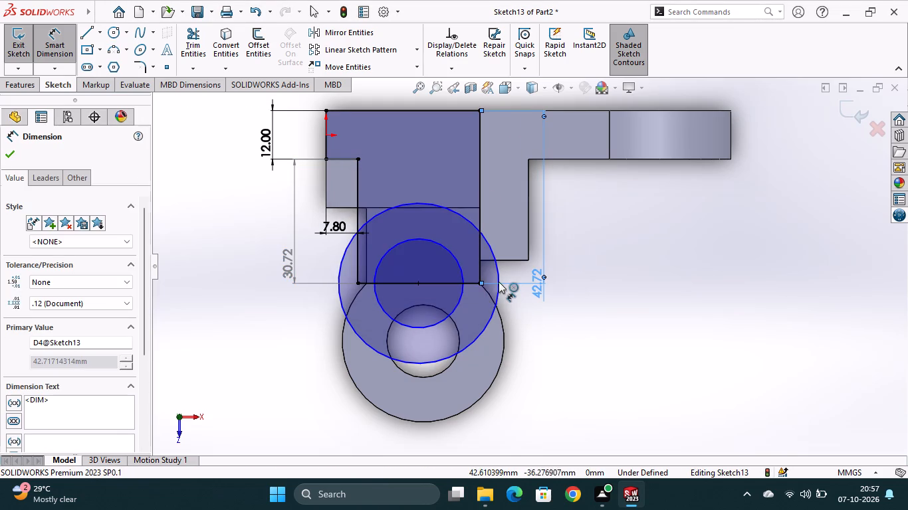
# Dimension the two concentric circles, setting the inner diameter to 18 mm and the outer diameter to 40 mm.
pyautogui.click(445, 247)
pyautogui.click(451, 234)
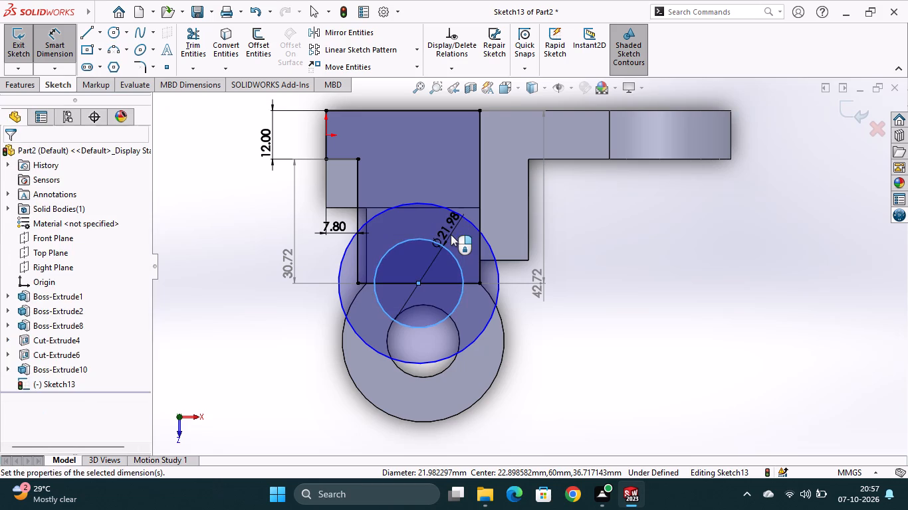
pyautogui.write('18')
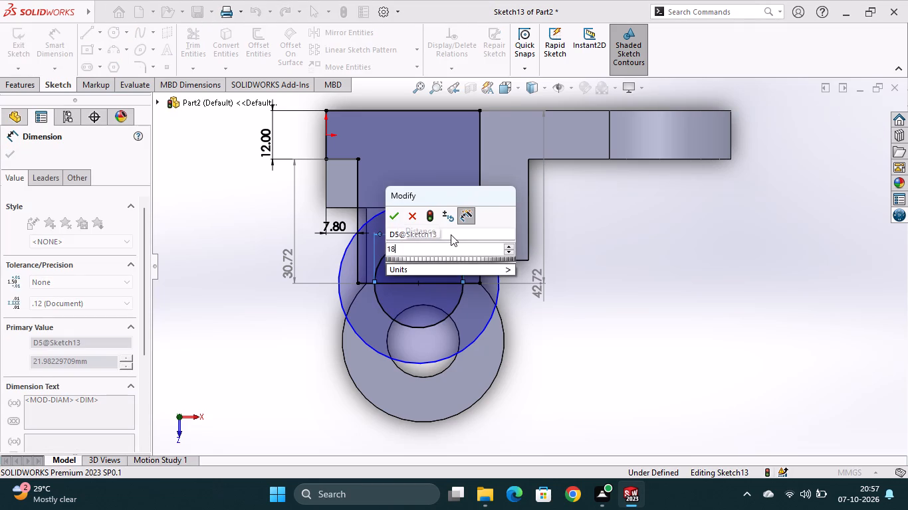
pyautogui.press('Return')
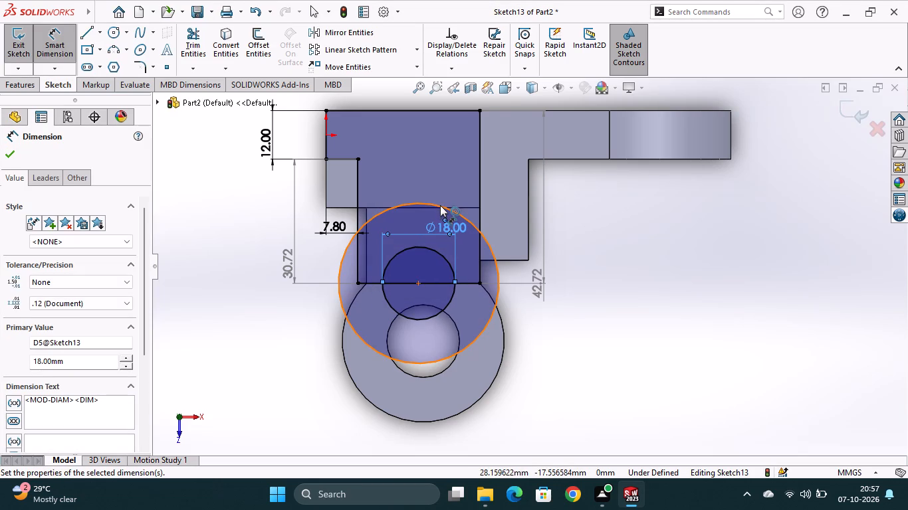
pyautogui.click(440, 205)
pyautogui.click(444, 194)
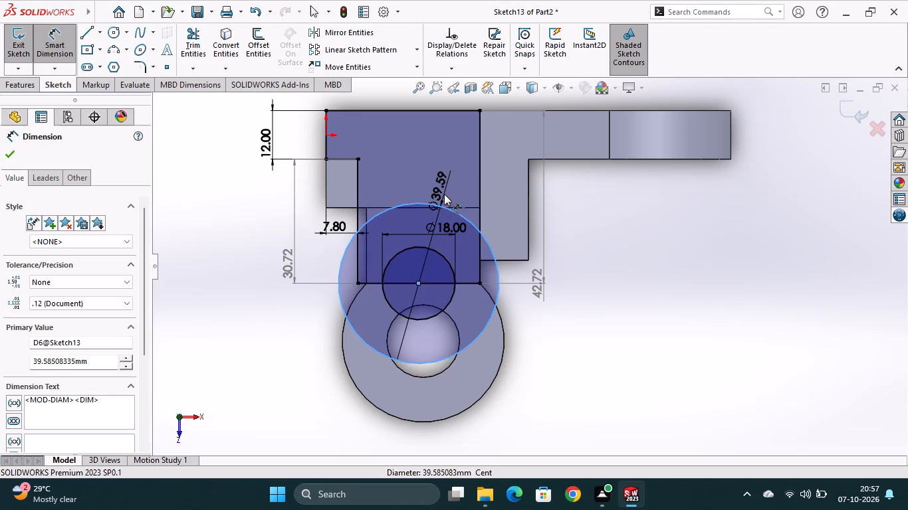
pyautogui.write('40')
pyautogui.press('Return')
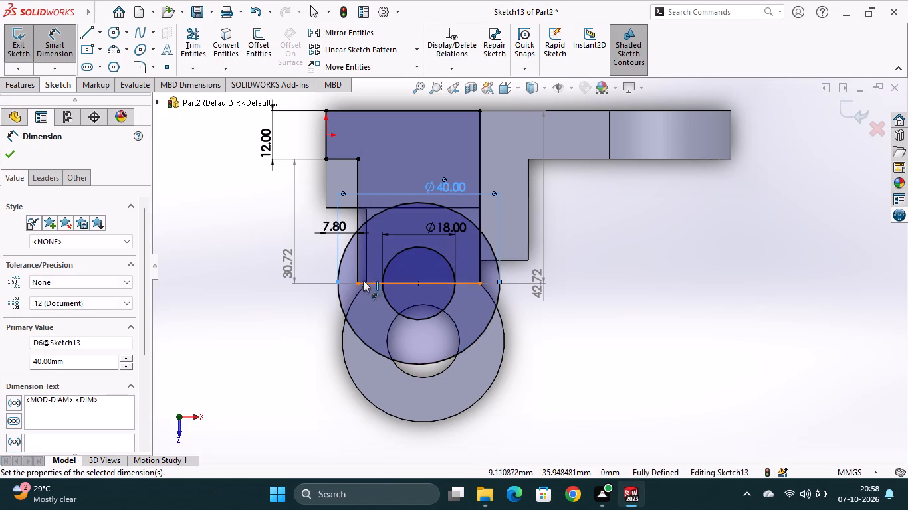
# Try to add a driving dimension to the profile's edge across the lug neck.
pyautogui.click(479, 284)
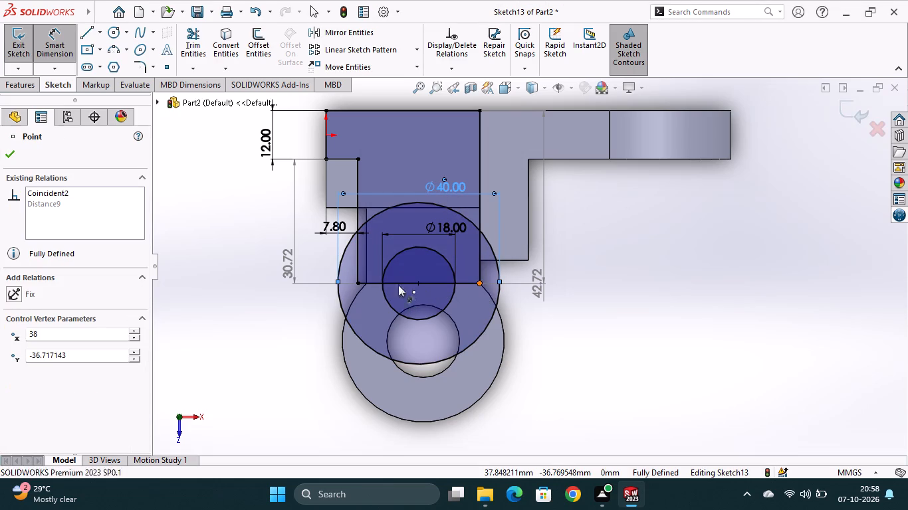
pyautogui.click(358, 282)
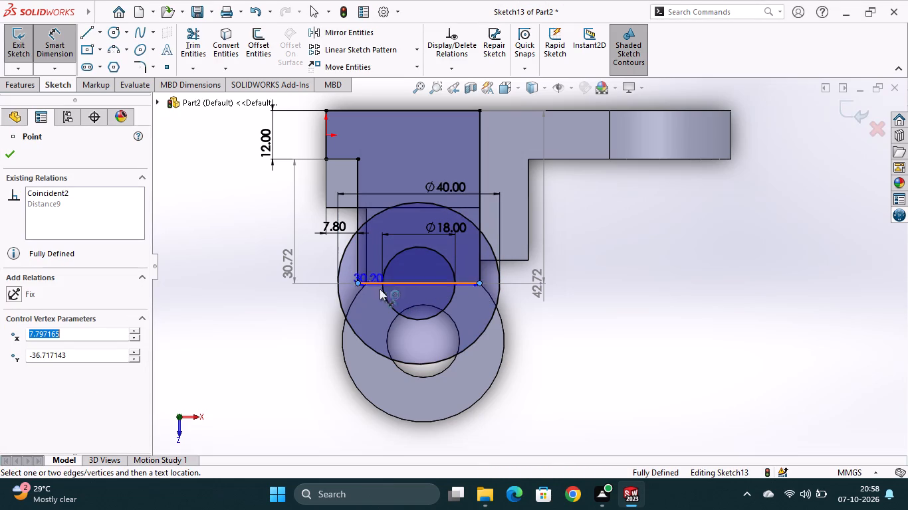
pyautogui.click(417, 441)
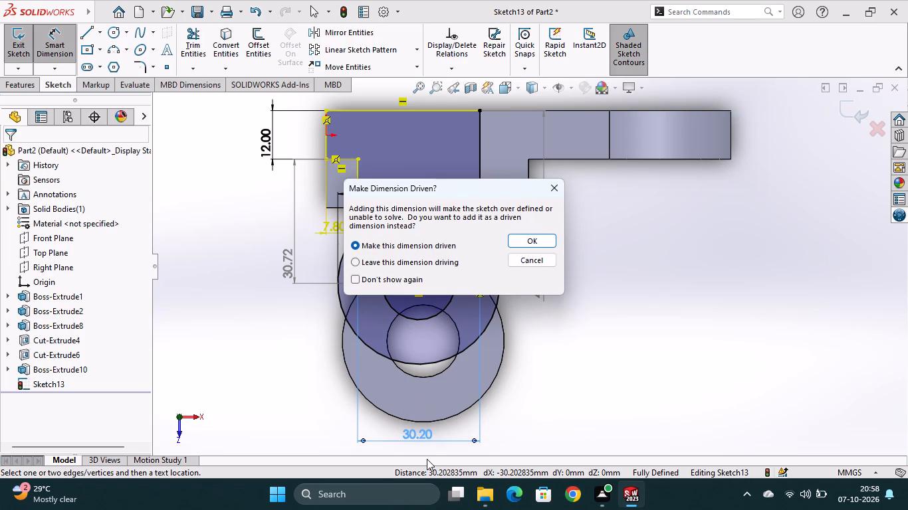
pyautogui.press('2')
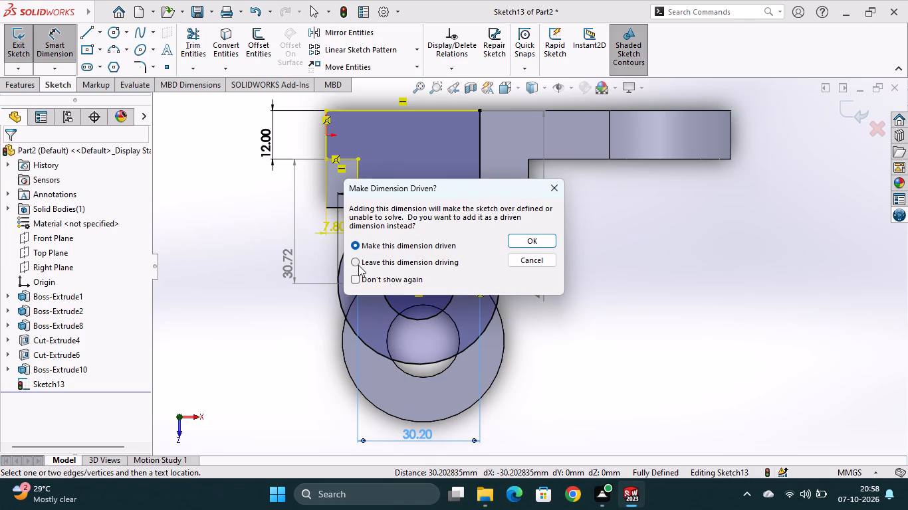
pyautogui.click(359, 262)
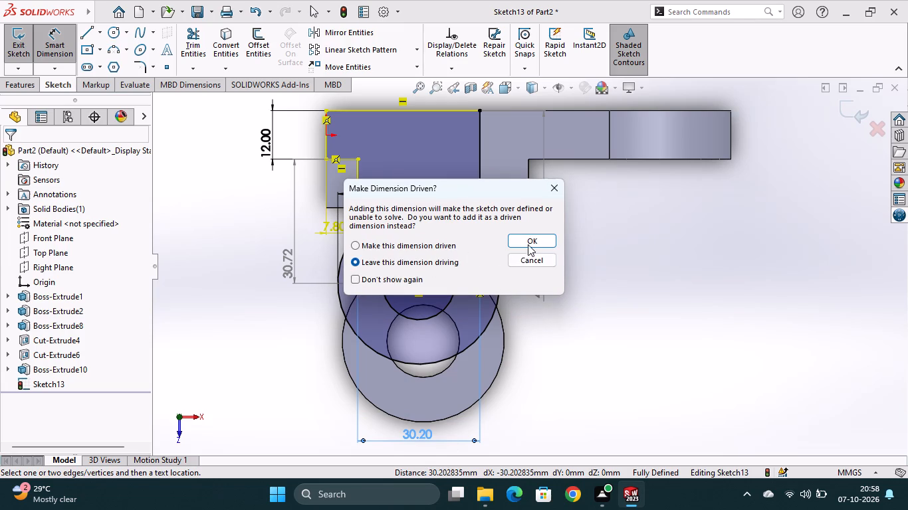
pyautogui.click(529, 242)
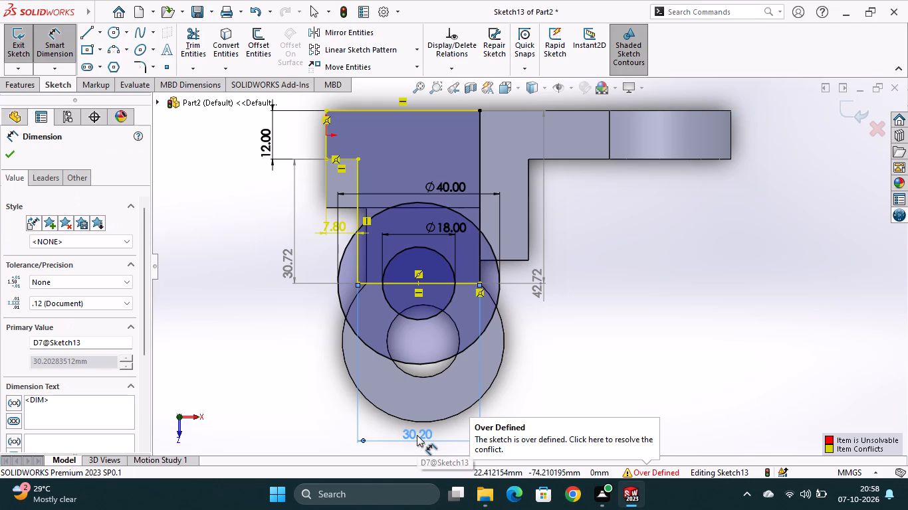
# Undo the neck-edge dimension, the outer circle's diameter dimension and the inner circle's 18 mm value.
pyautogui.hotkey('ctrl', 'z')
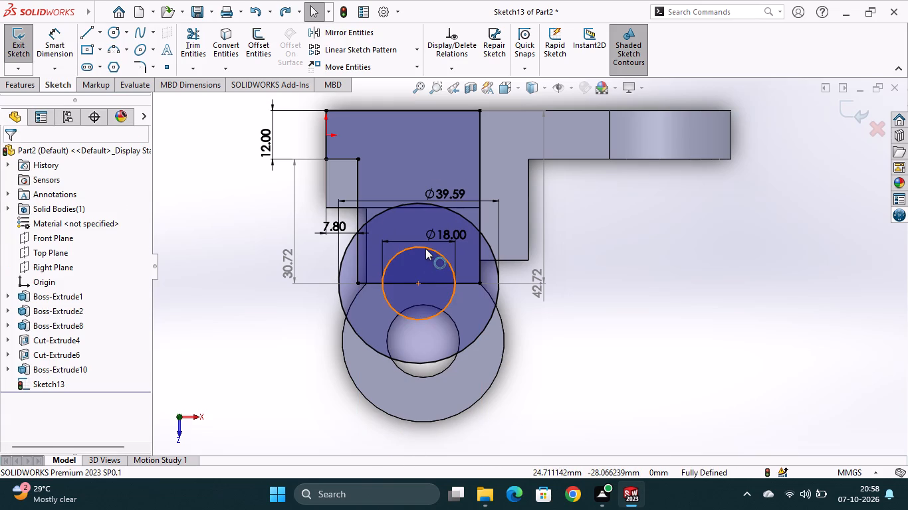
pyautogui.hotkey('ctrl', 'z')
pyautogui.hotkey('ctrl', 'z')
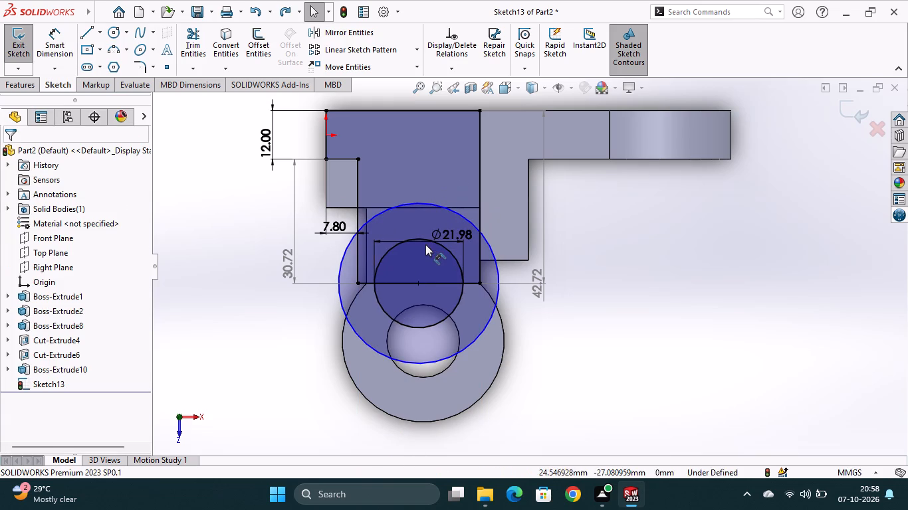
# Undo the sketch's remaining dimensions, both concentric circles and the profile lines back to the short horizontal step edge.
pyautogui.hotkey('ctrl', 'z')
pyautogui.hotkey('ctrl', 'z')
pyautogui.hotkey('ctrl', 'z')
pyautogui.hotkey('ctrl', 'z')
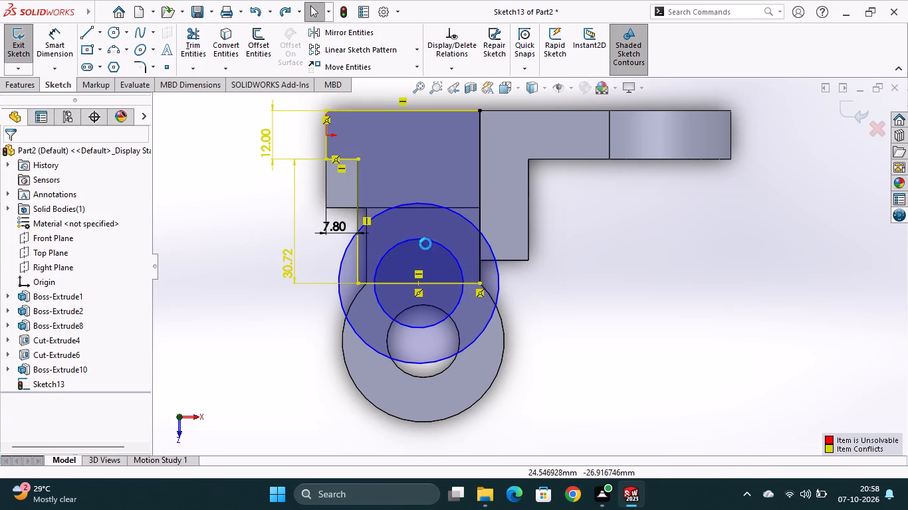
pyautogui.hotkey('ctrl', 'z')
pyautogui.hotkey('ctrl', 'z')
pyautogui.hotkey('ctrl', 'z')
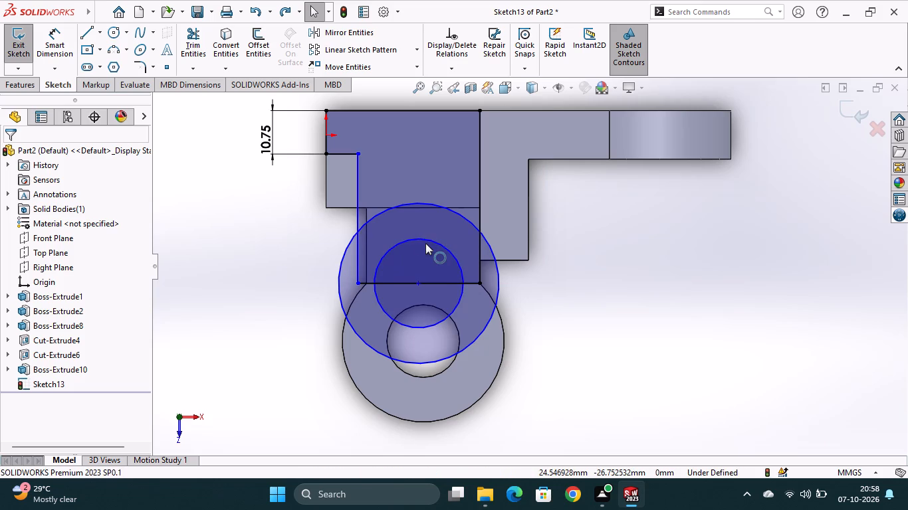
pyautogui.hotkey('ctrl', 'z')
pyautogui.hotkey('ctrl', 'z')
pyautogui.hotkey('ctrl', 'z')
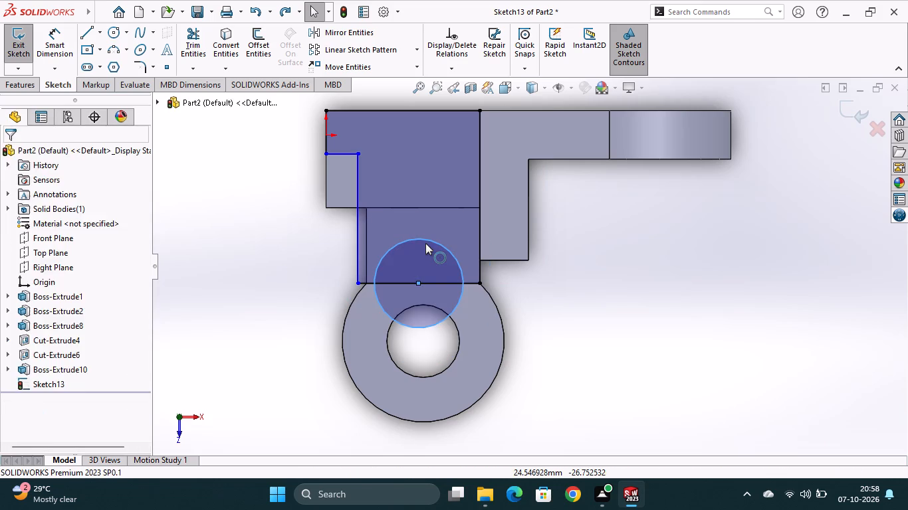
pyautogui.hotkey('ctrl', 'z')
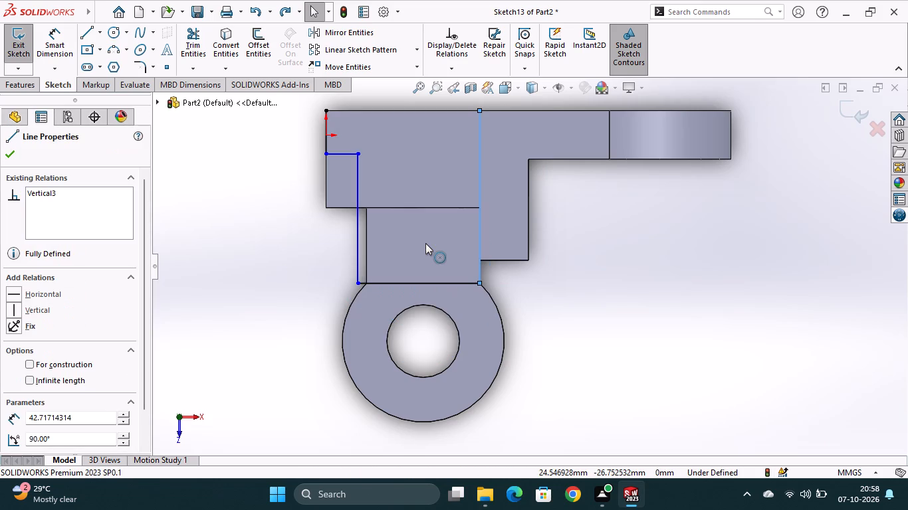
pyautogui.hotkey('ctrl', 'z')
pyautogui.hotkey('ctrl', 'z')
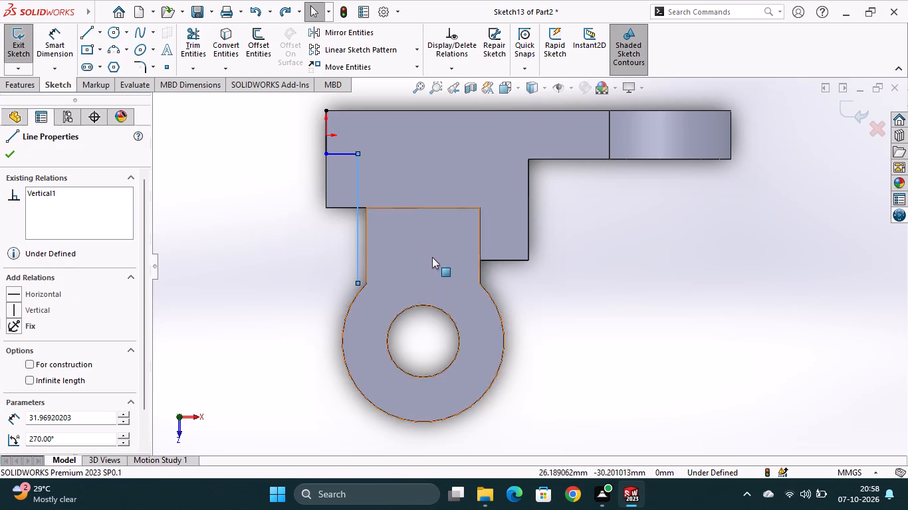
pyautogui.hotkey('ctrl', 'z')
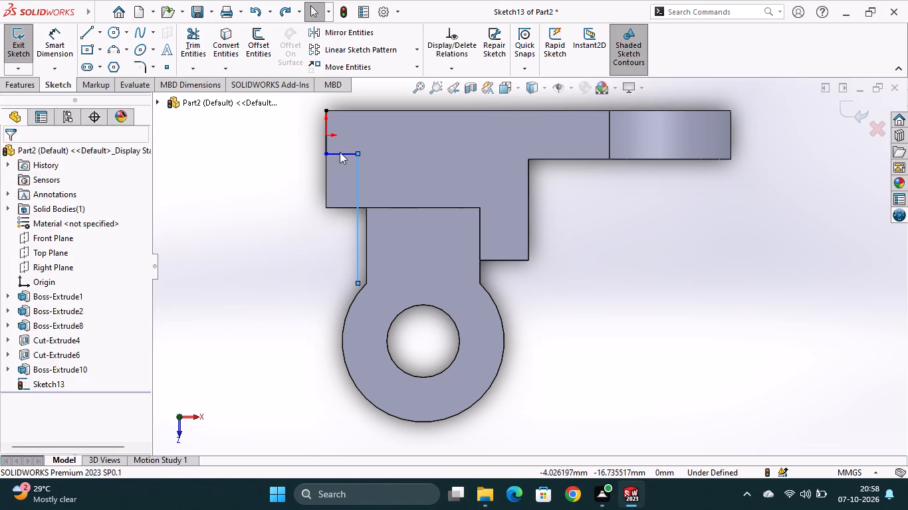
# Draw a slanted line about 49 mm from the step corner to the lug hole's centre, and continue it horizontally past the lug's outer edge.
pyautogui.click(80, 34)
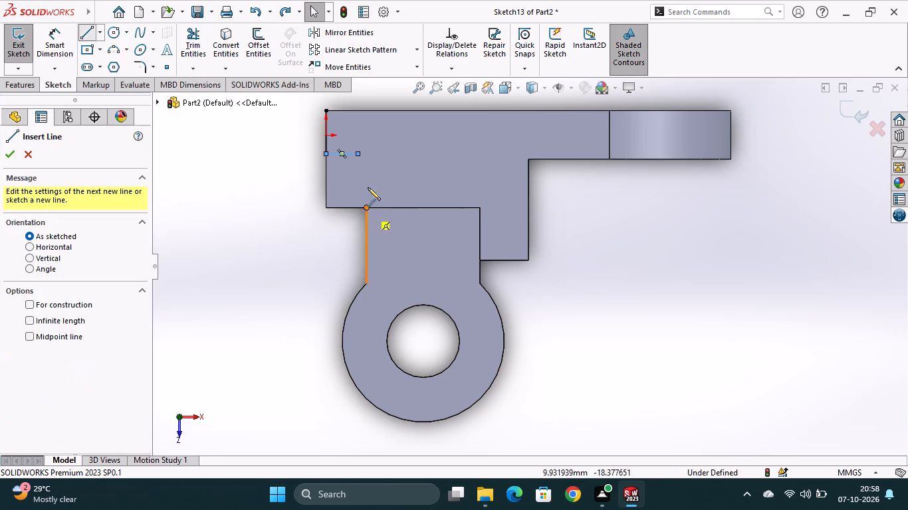
pyautogui.click(359, 155)
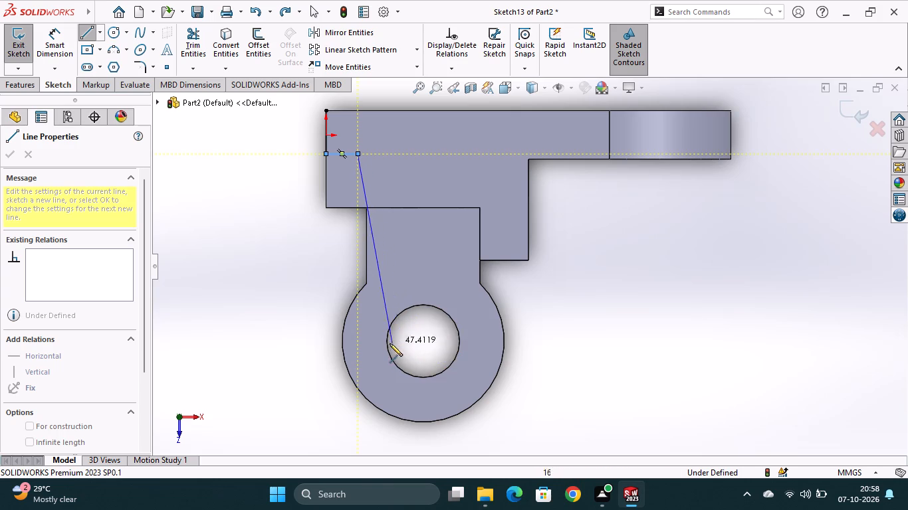
pyautogui.click(423, 341)
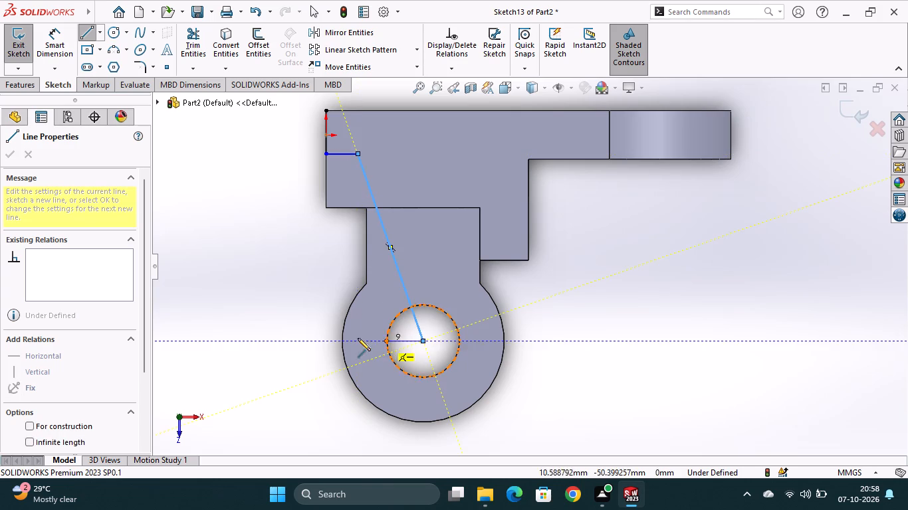
pyautogui.click(293, 345)
pyautogui.press('Escape')
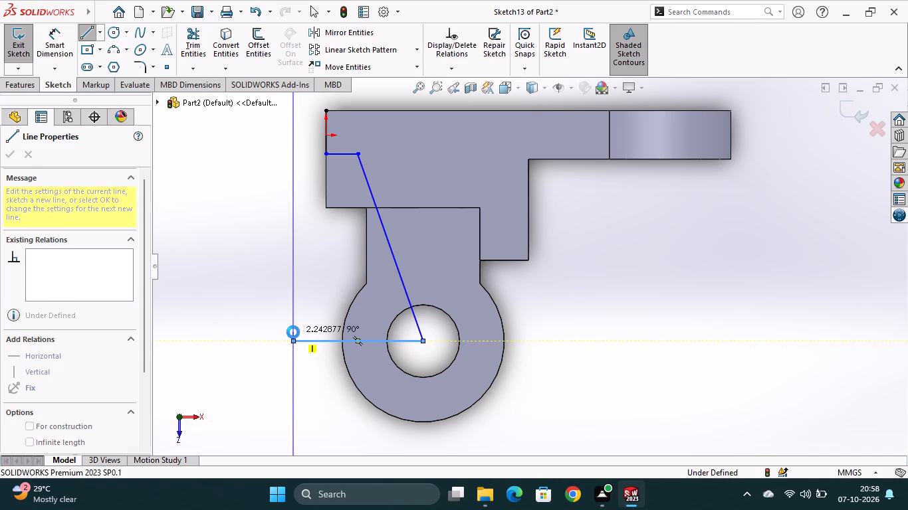
# Close the profile with lines from the step corner down to the hole's centreline, across to the opposite neck edge, up and back along the base edge.
pyautogui.click(90, 35)
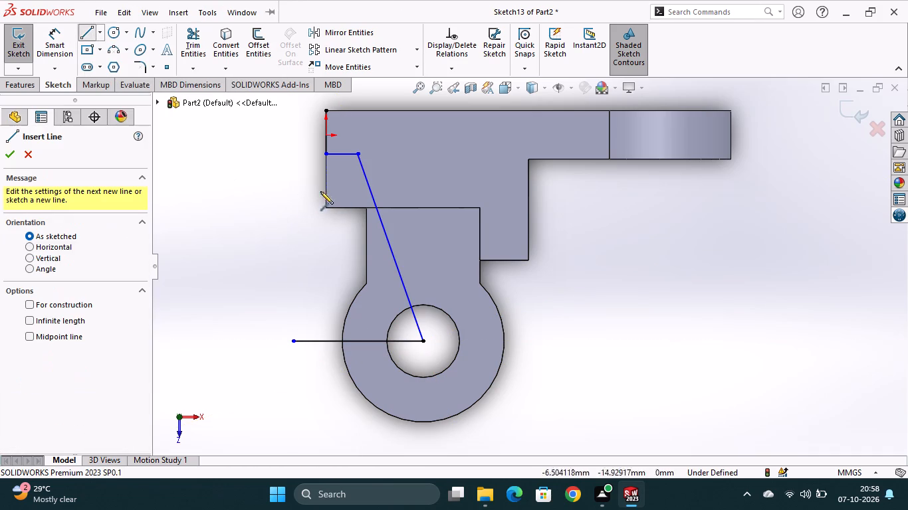
pyautogui.click(359, 155)
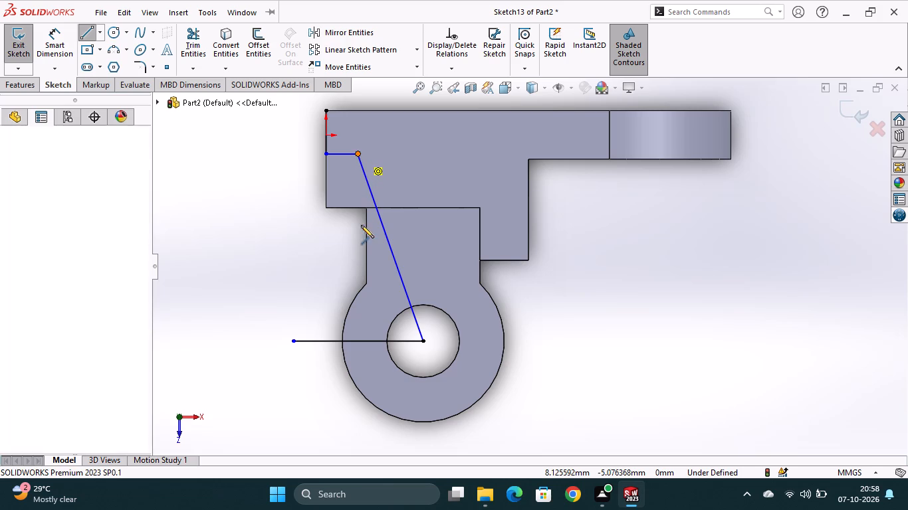
pyautogui.click(357, 341)
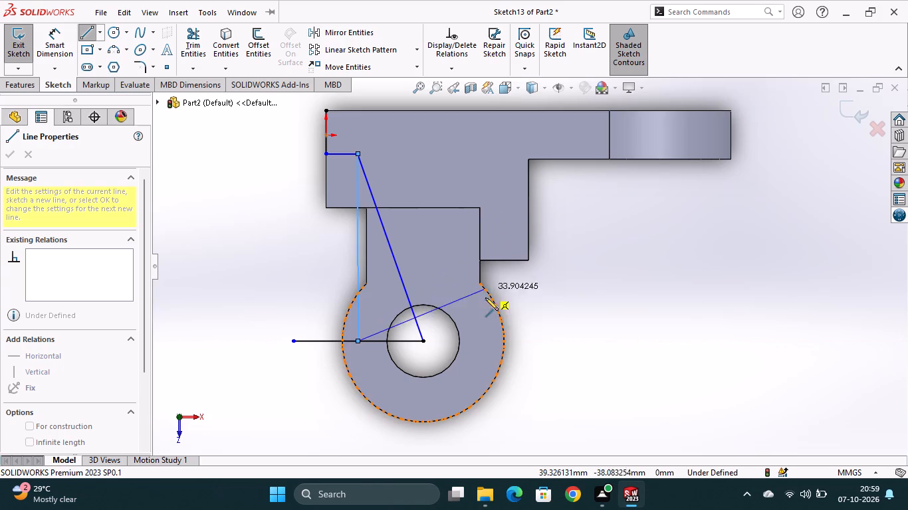
pyautogui.click(481, 342)
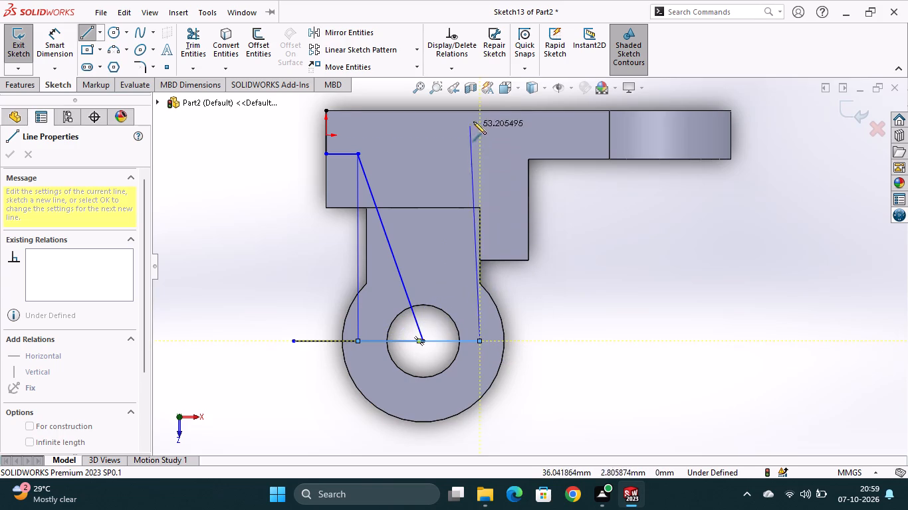
pyautogui.click(480, 110)
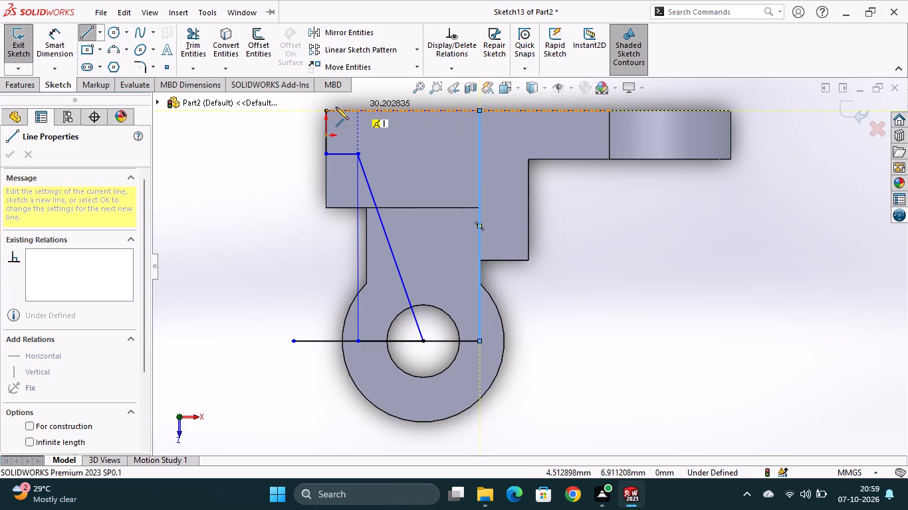
pyautogui.click(326, 110)
pyautogui.press('Escape')
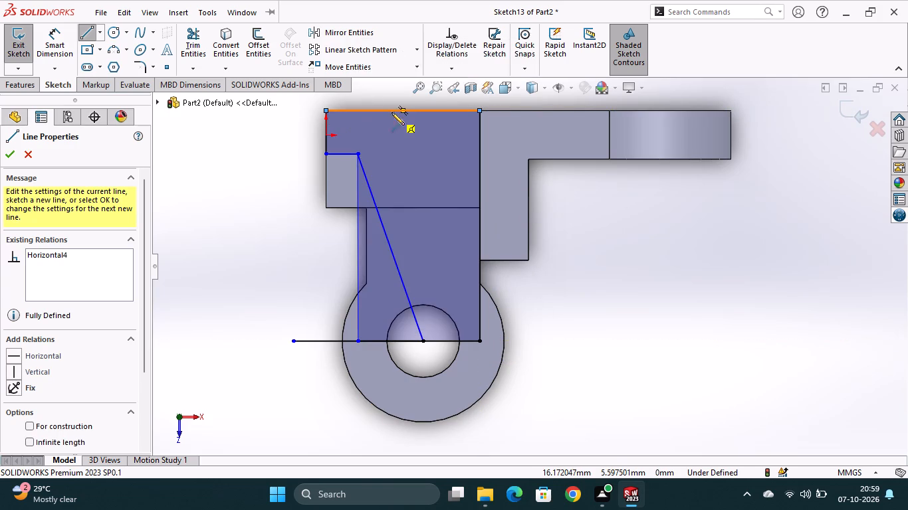
pyautogui.click(391, 250)
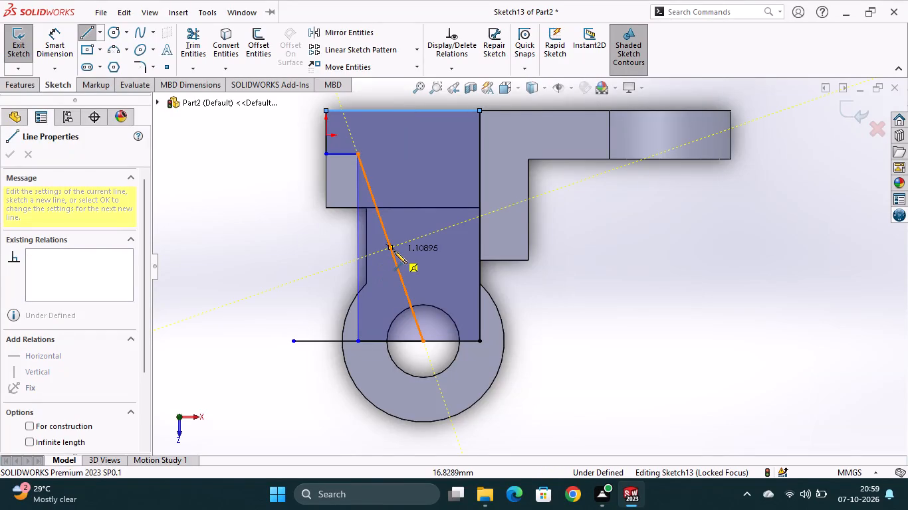
pyautogui.press('Escape')
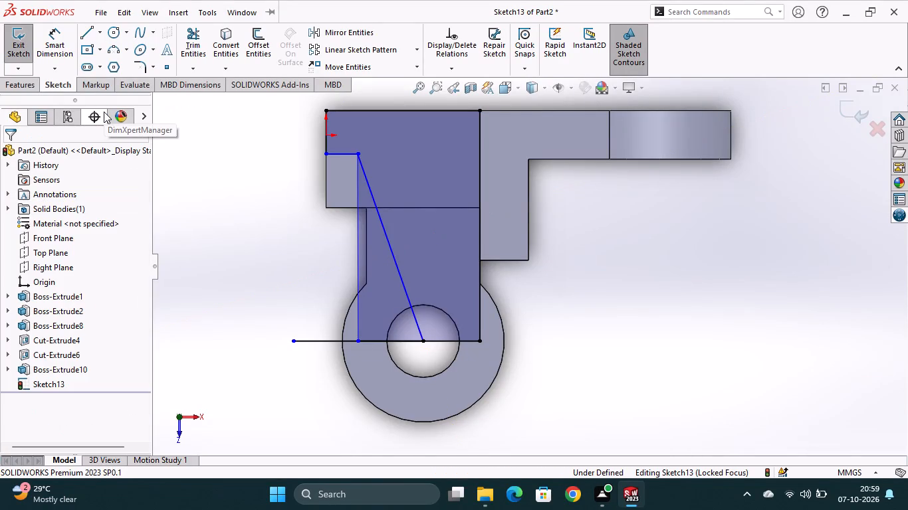
# Dimension the profile's short vertical edge at the base end to 12 mm.
pyautogui.click(57, 42)
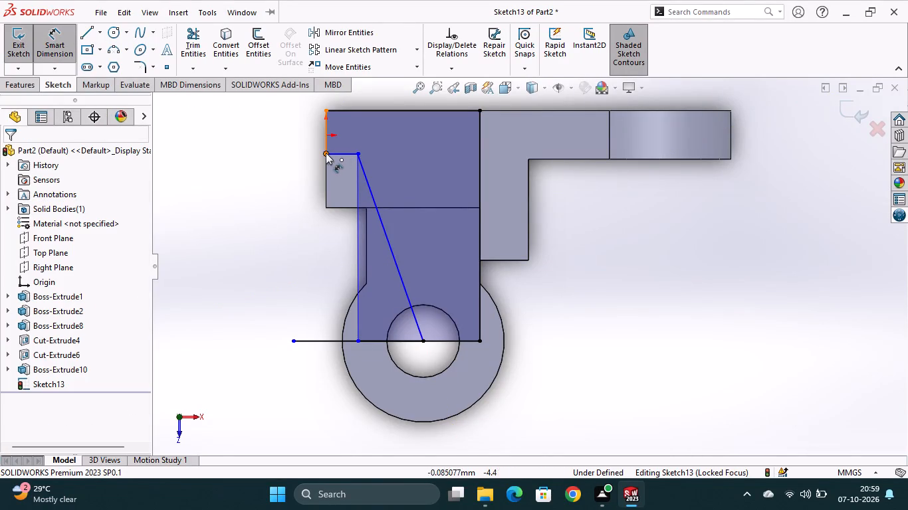
pyautogui.click(326, 153)
pyautogui.click(325, 110)
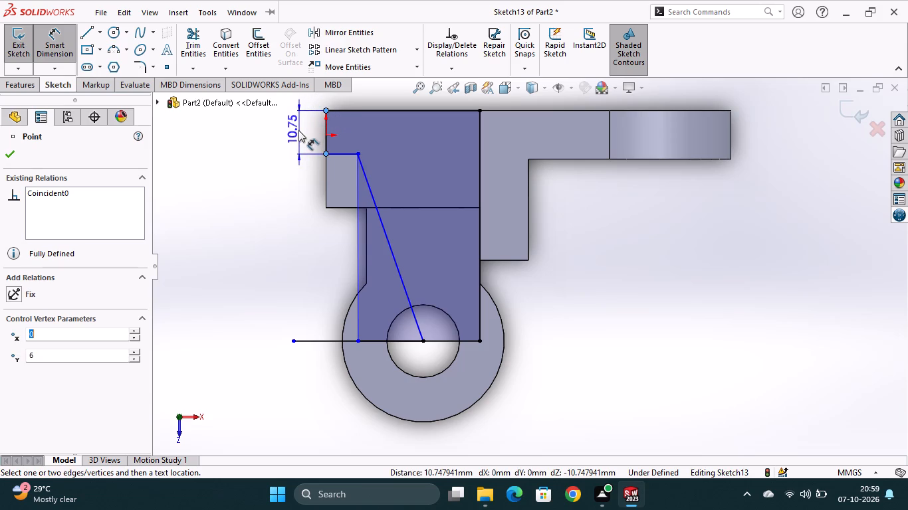
pyautogui.click(298, 130)
pyautogui.write('12')
pyautogui.press('Return')
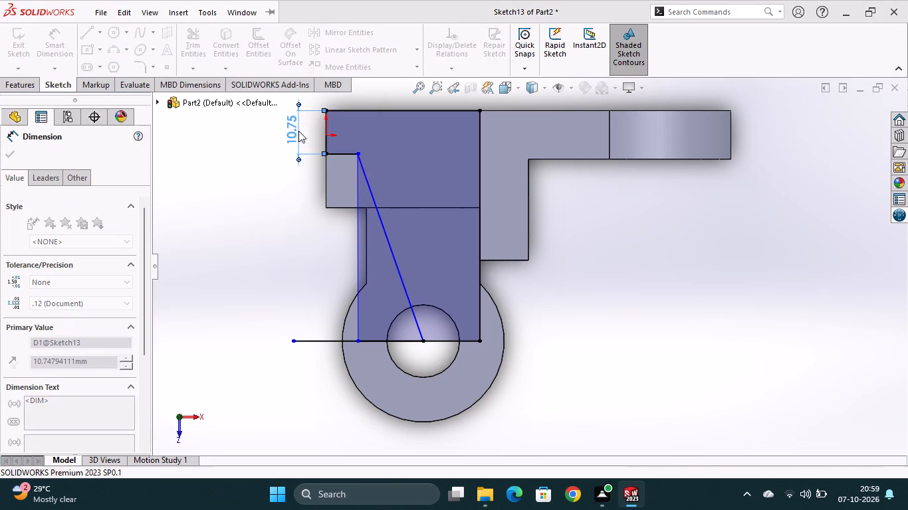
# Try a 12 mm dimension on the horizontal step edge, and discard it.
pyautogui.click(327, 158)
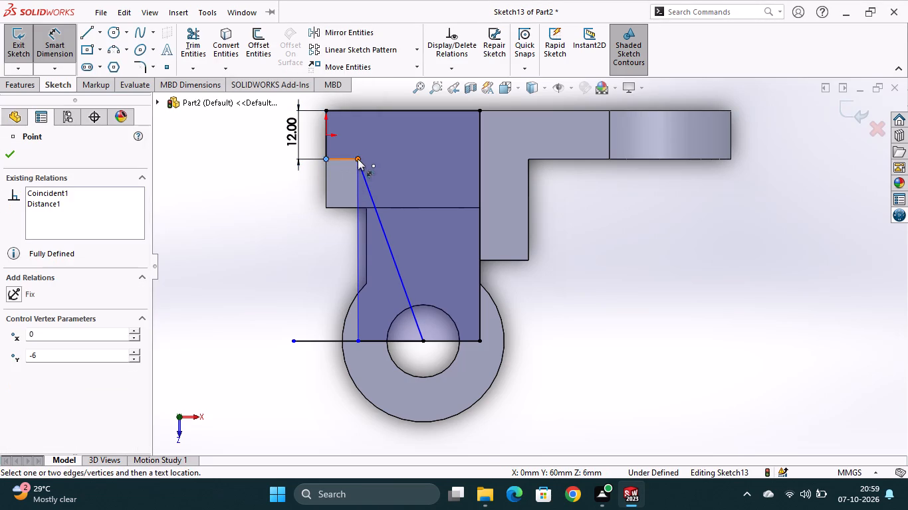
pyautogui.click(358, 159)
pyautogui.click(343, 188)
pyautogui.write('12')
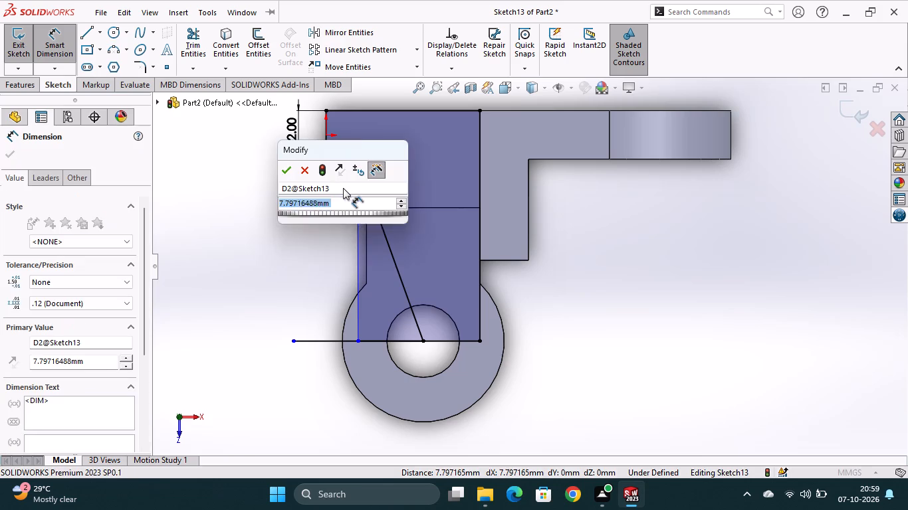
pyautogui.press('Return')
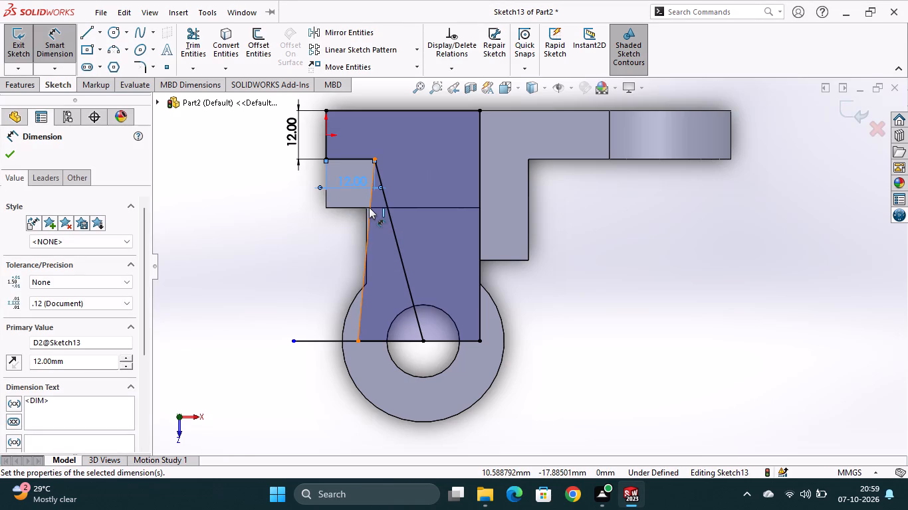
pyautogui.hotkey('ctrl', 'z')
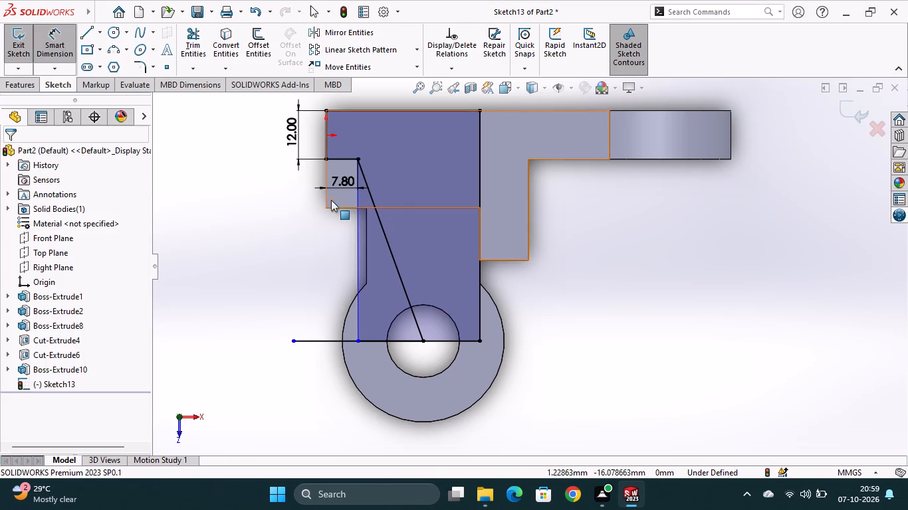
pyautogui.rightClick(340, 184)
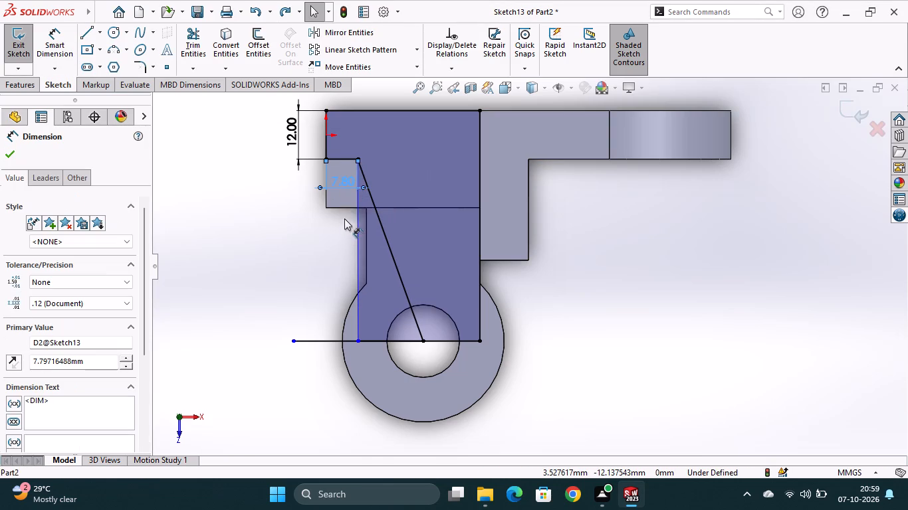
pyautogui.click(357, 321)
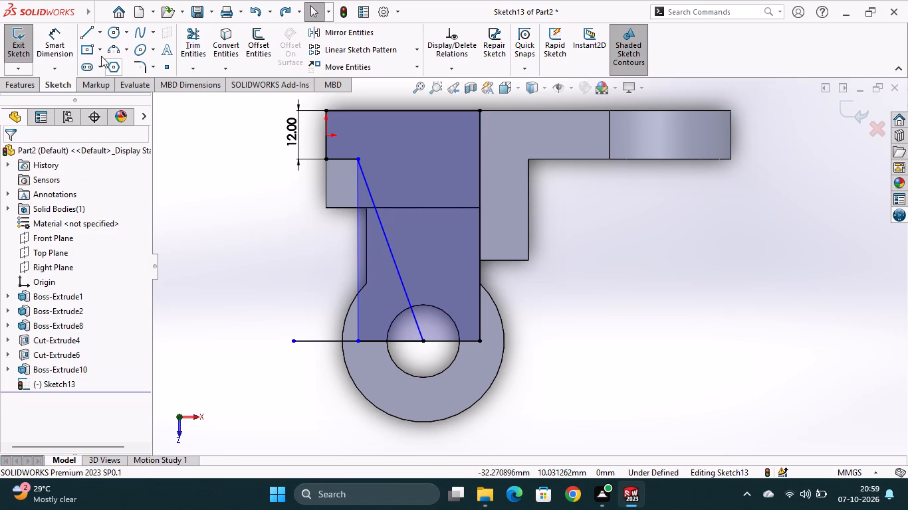
# Dimension the profile's horizontal step edge to 10 mm.
pyautogui.click(53, 32)
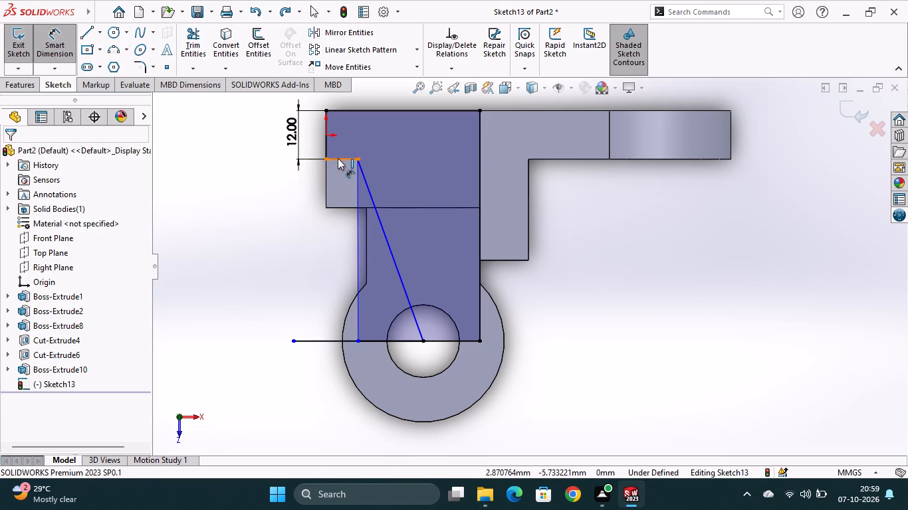
pyautogui.click(338, 158)
pyautogui.click(342, 226)
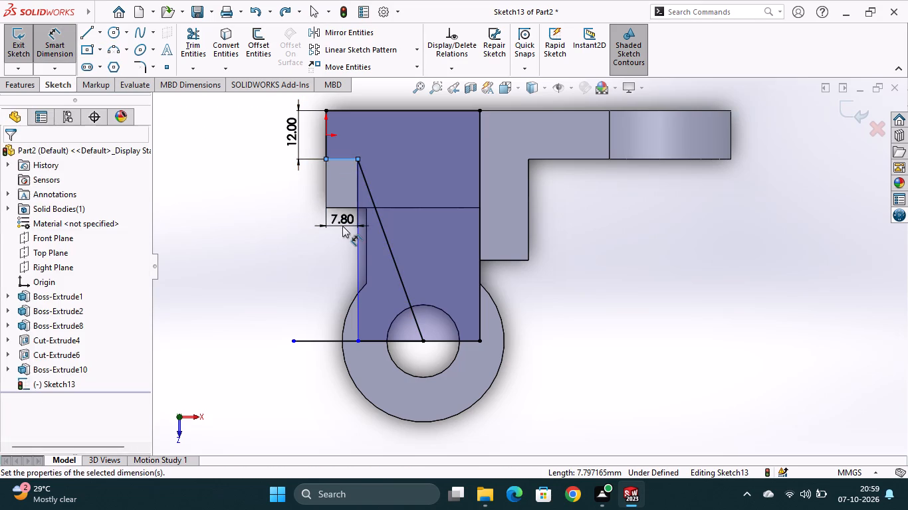
pyautogui.write('10')
pyautogui.press('Return')
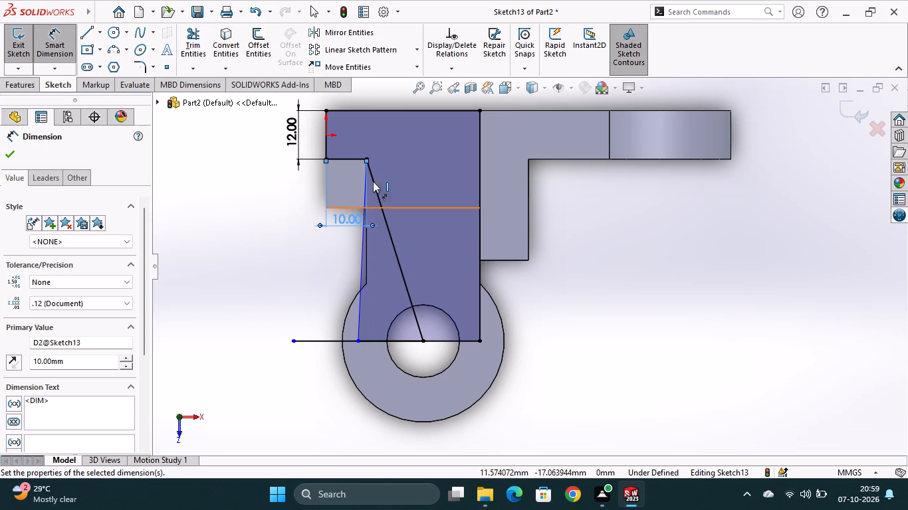
# Reattach the step-width dimension from the step corner to the lower end of the profile's side edge on the hole centreline.
pyautogui.click(367, 159)
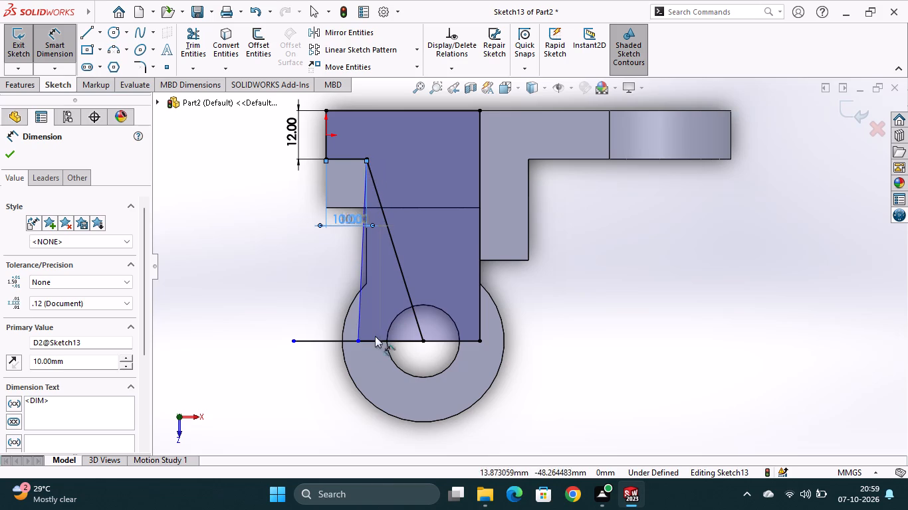
pyautogui.click(358, 341)
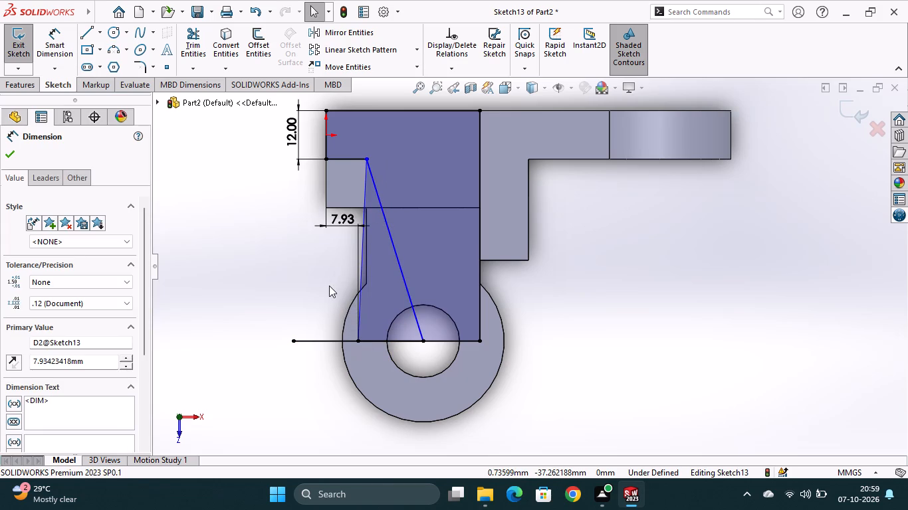
pyautogui.press('Escape')
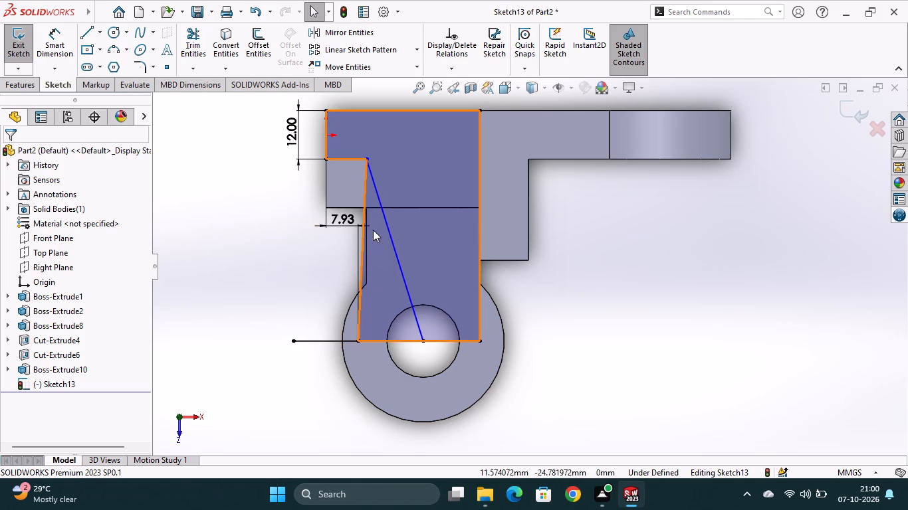
pyautogui.press('Escape')
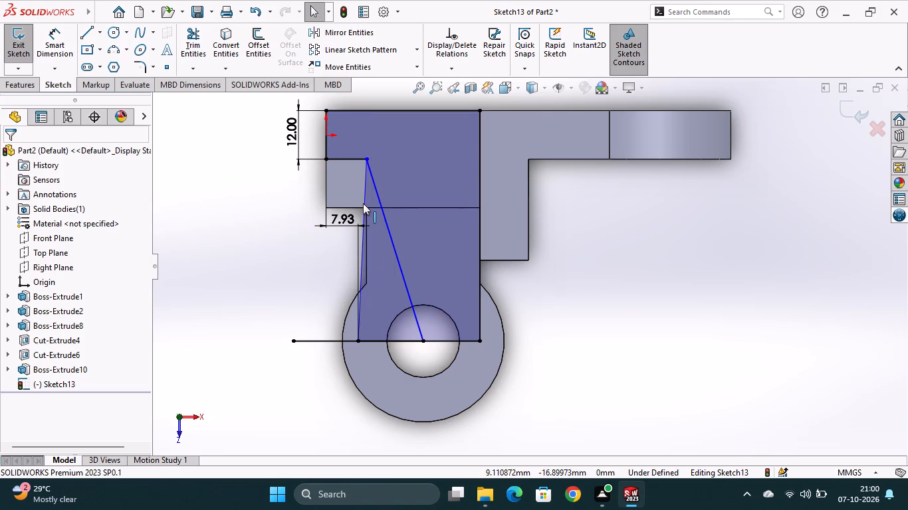
# Delete the profile's slanted outer side edge and the step-width dimension attached to its lower end.
pyautogui.click(365, 195)
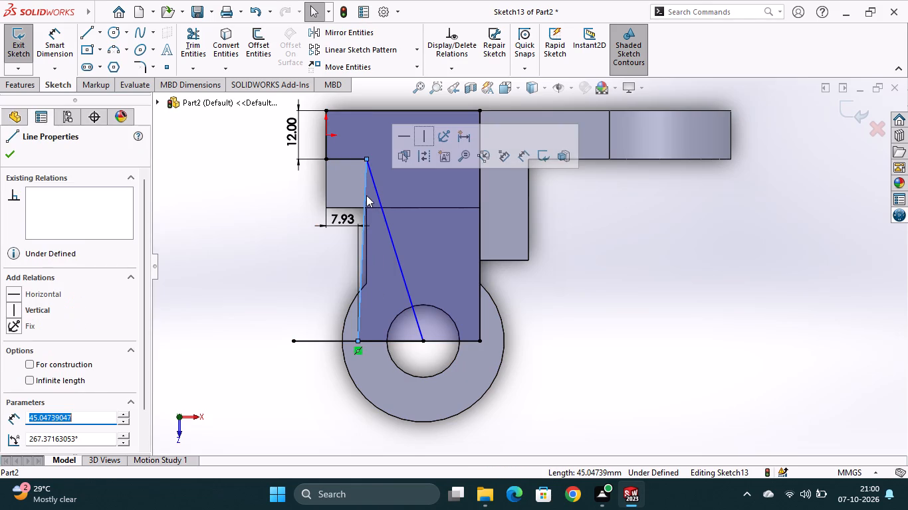
pyautogui.press('Delete')
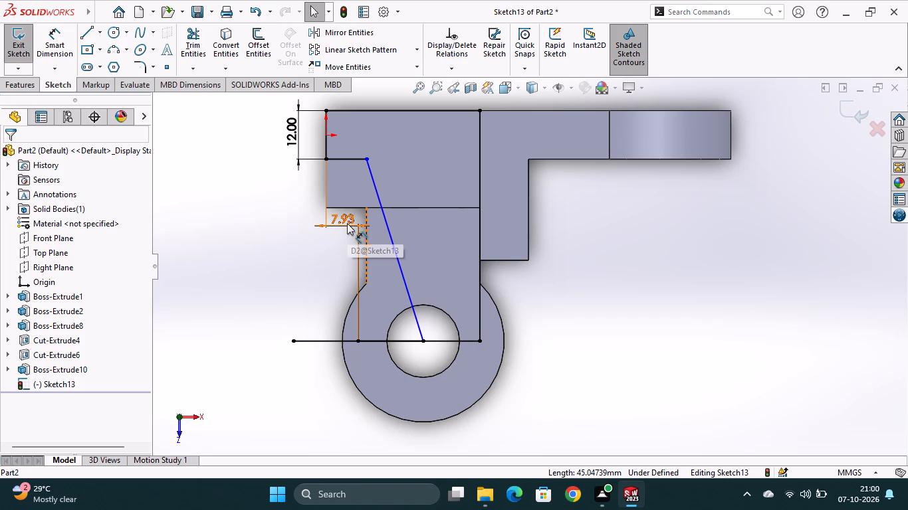
pyautogui.rightClick(347, 223)
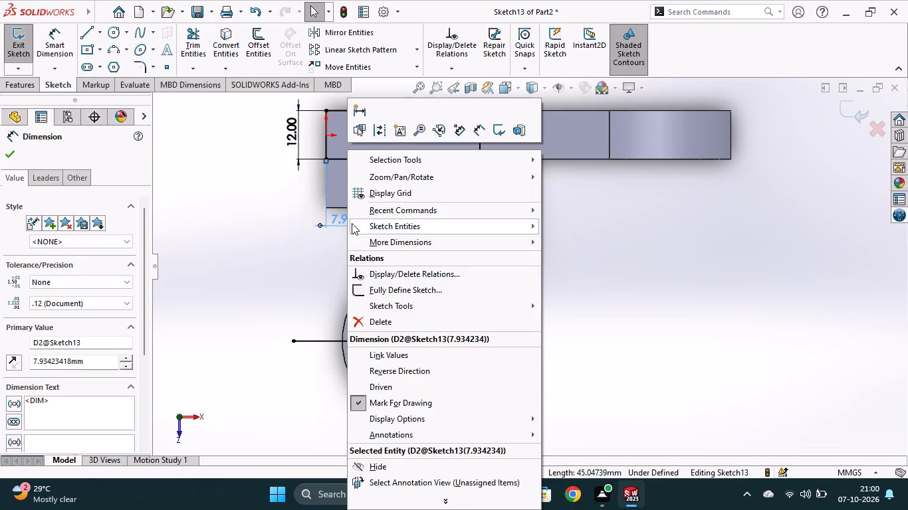
pyautogui.click(364, 319)
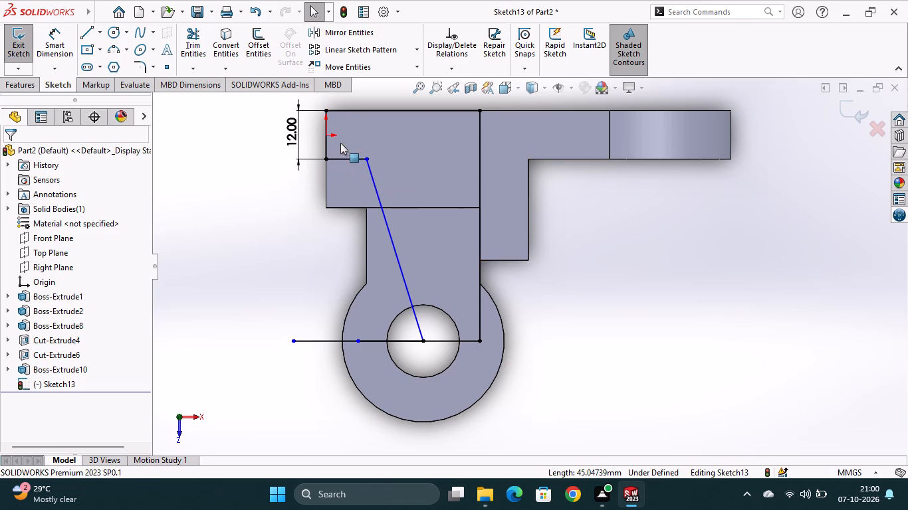
# Draw a vertical line about 45 mm long from the step corner down to the profile's edge on the hole centreline.
pyautogui.click(84, 35)
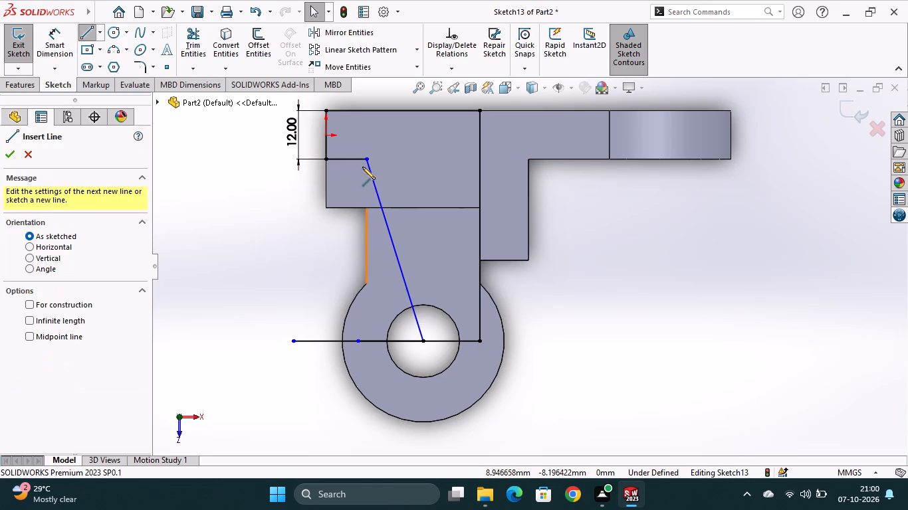
pyautogui.click(367, 160)
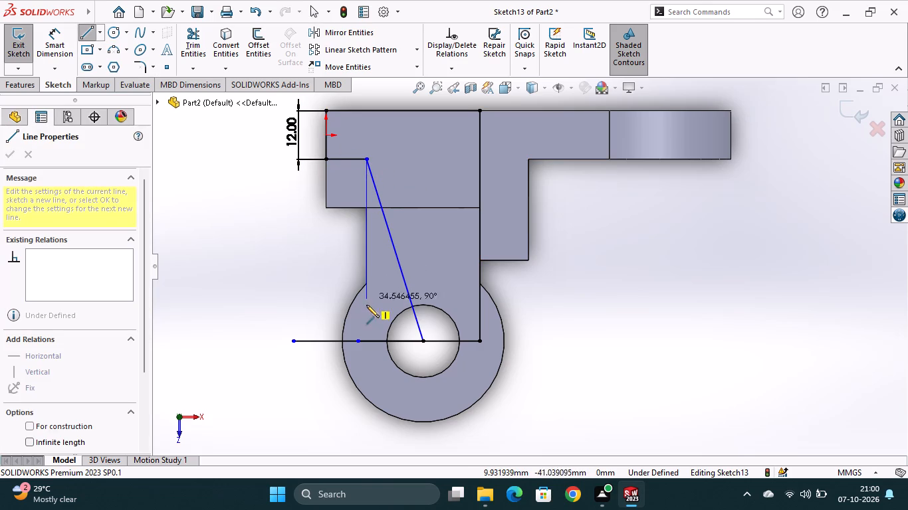
pyautogui.click(364, 341)
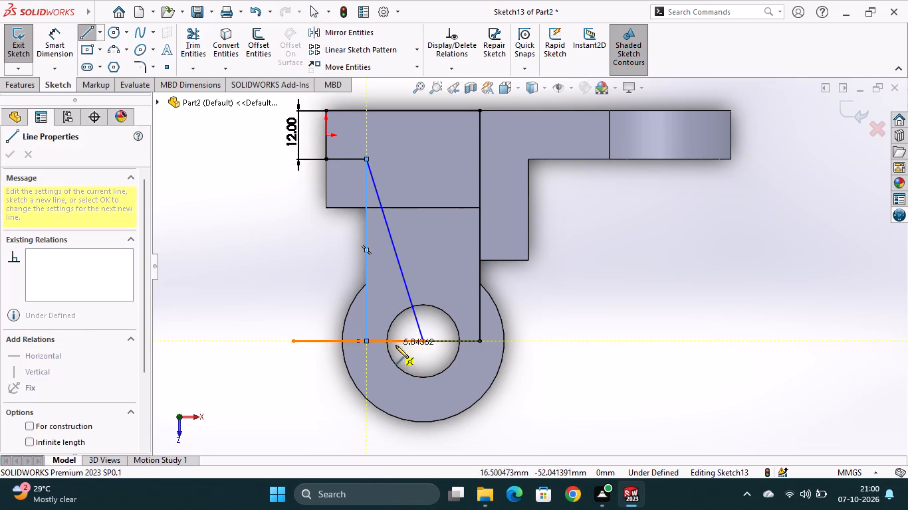
pyautogui.press('Escape')
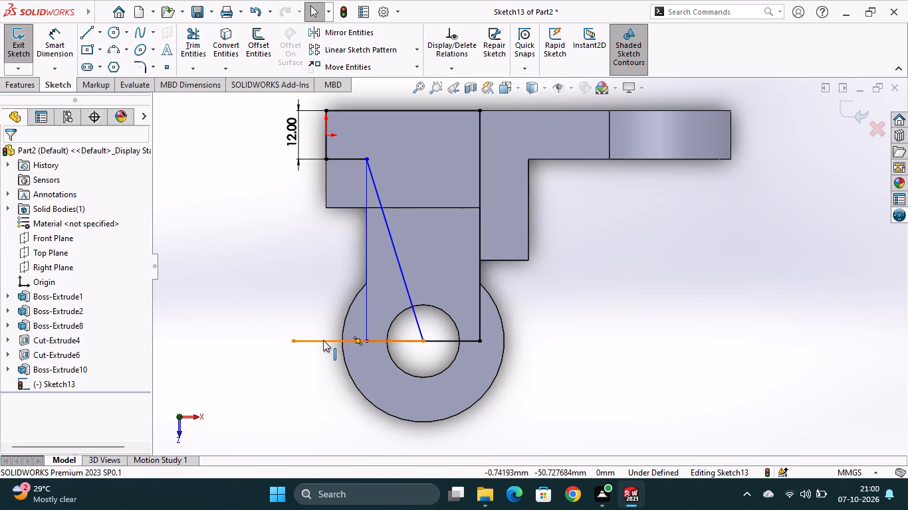
# Delete the leftover horizontal line extending past the lug and the slanted line from the step corner to the hole centre.
pyautogui.click(323, 340)
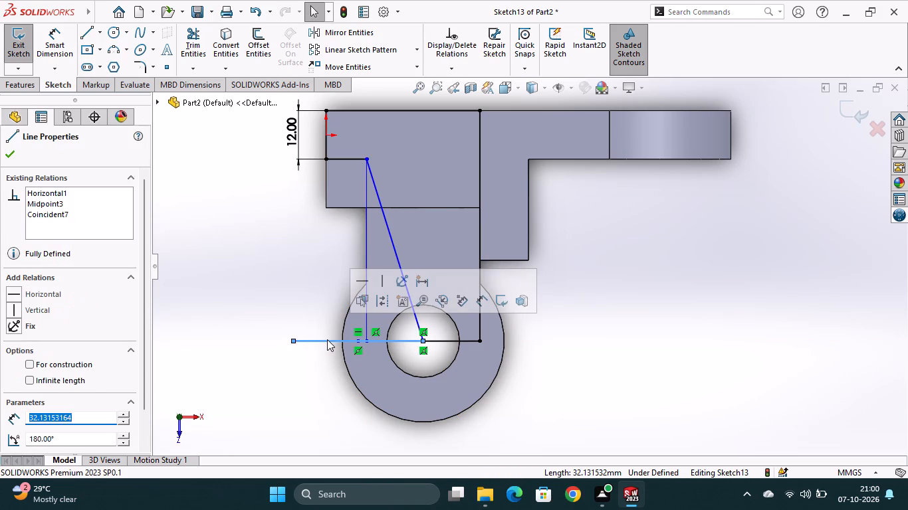
pyautogui.press('Delete')
pyautogui.click(401, 270)
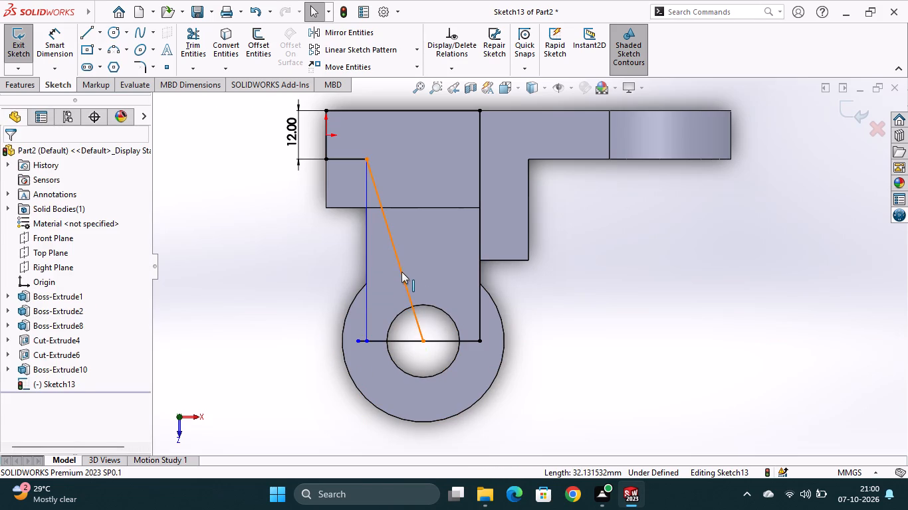
pyautogui.press('Delete')
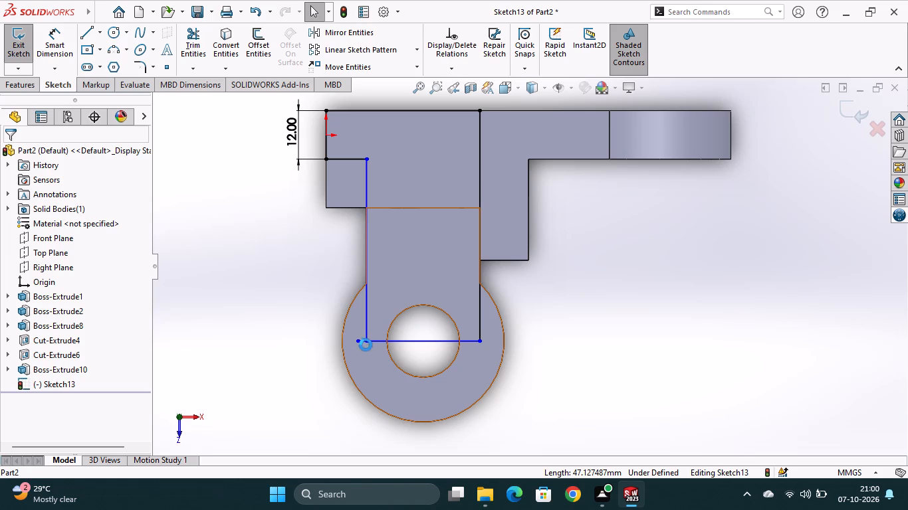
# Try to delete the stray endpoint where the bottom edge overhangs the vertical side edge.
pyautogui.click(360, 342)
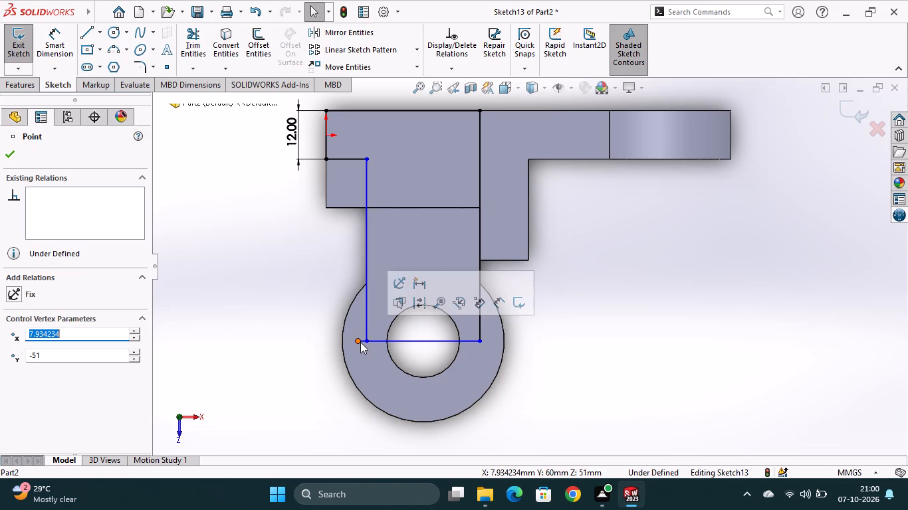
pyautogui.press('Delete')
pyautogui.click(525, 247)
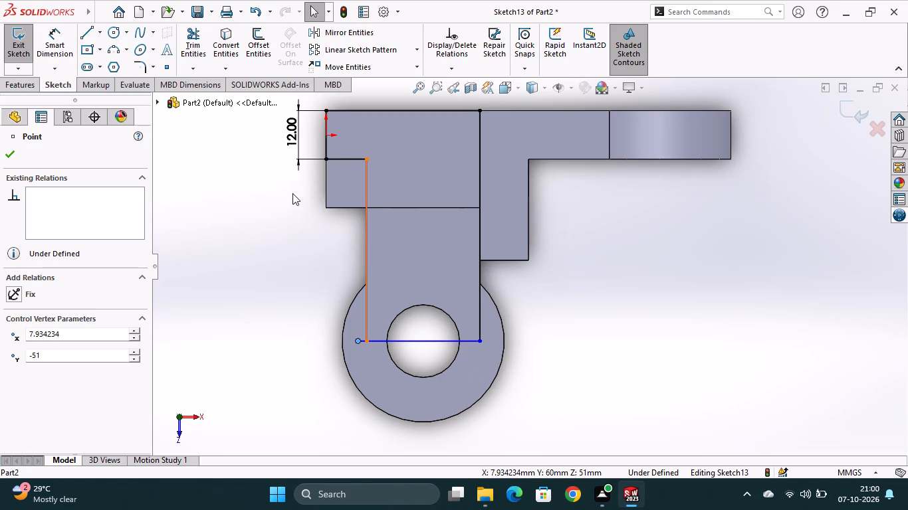
# Dimension the profile's width along the hole centreline, between the two side edges' lower ends, to 28 mm.
pyautogui.click(45, 40)
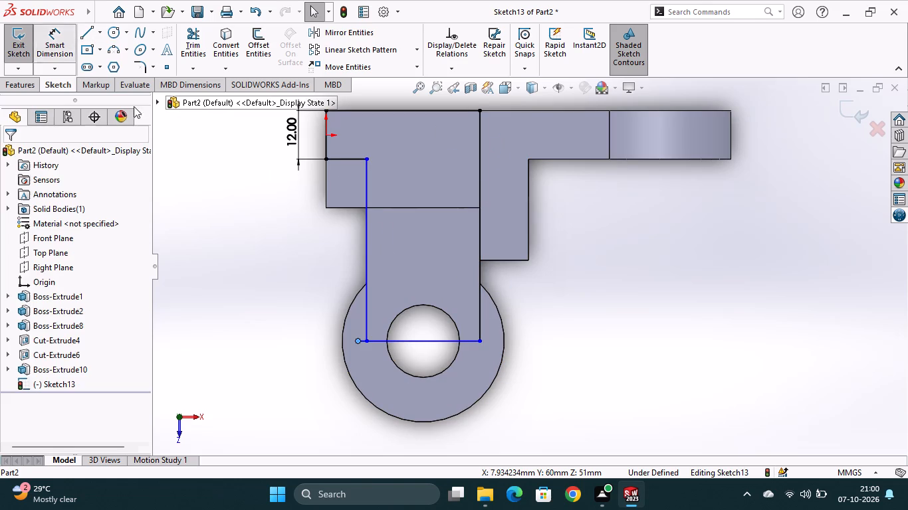
pyautogui.click(366, 342)
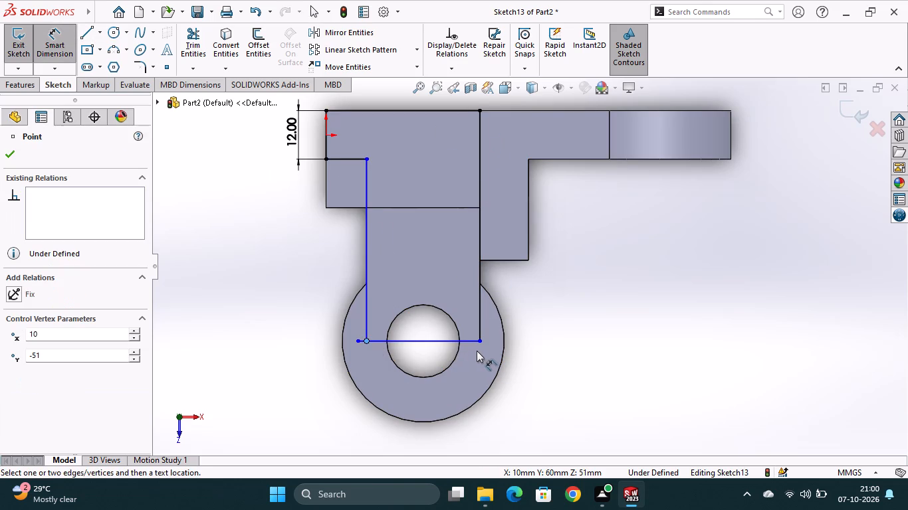
pyautogui.click(480, 341)
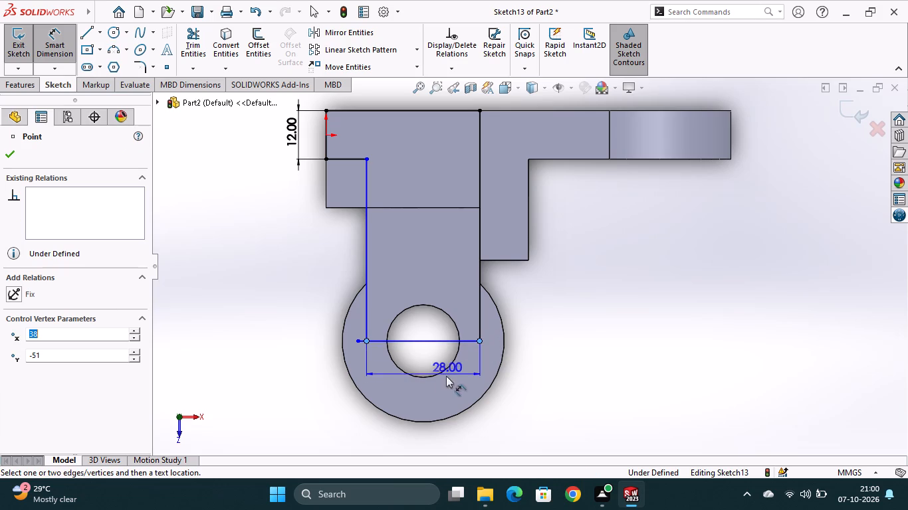
pyautogui.click(423, 436)
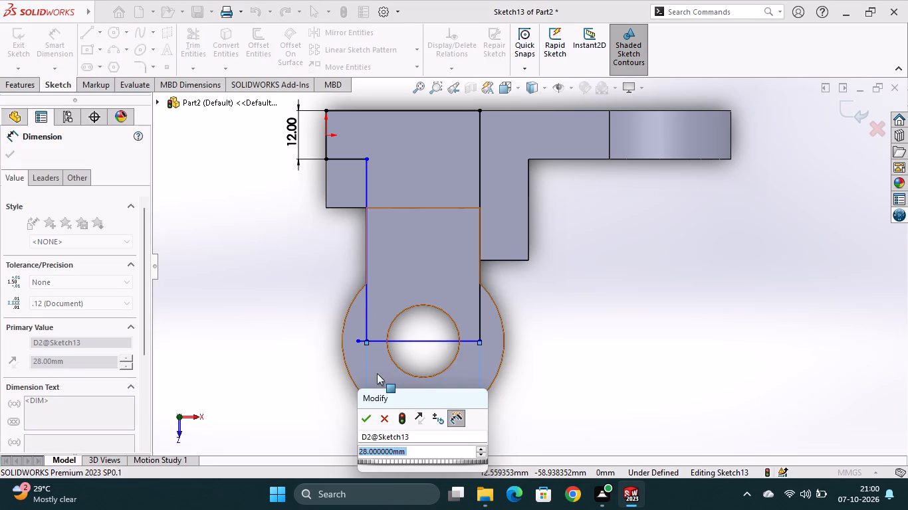
pyautogui.write('28')
pyautogui.press('Return')
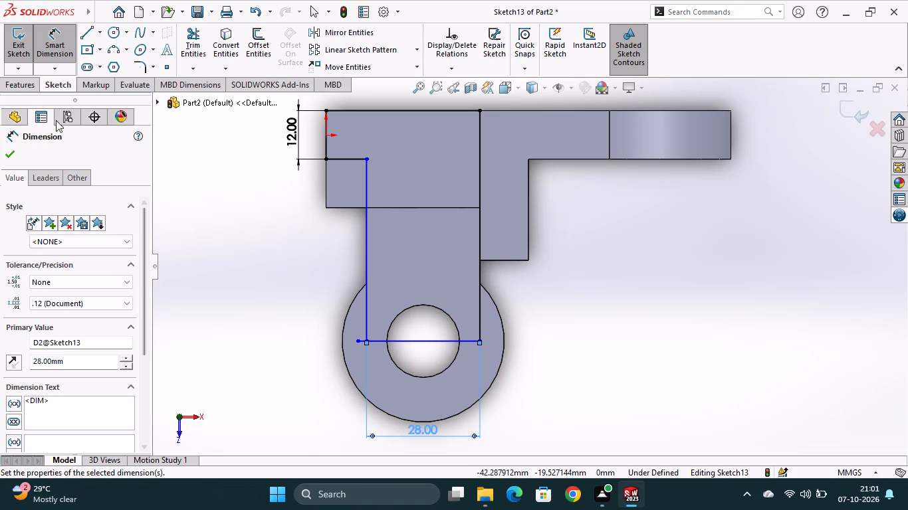
# Dimension the new vertical side edge from the step corner to the hole centreline at 45 mm.
pyautogui.click(367, 159)
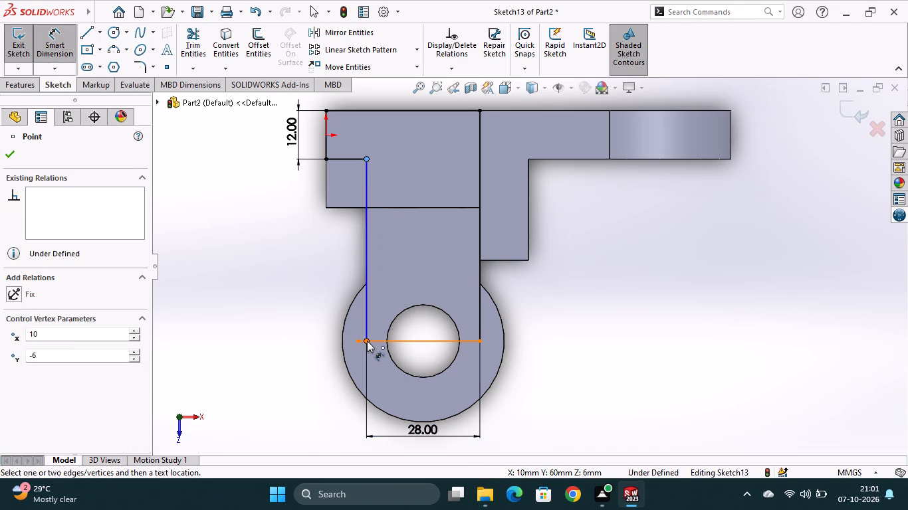
pyautogui.click(367, 341)
pyautogui.click(317, 319)
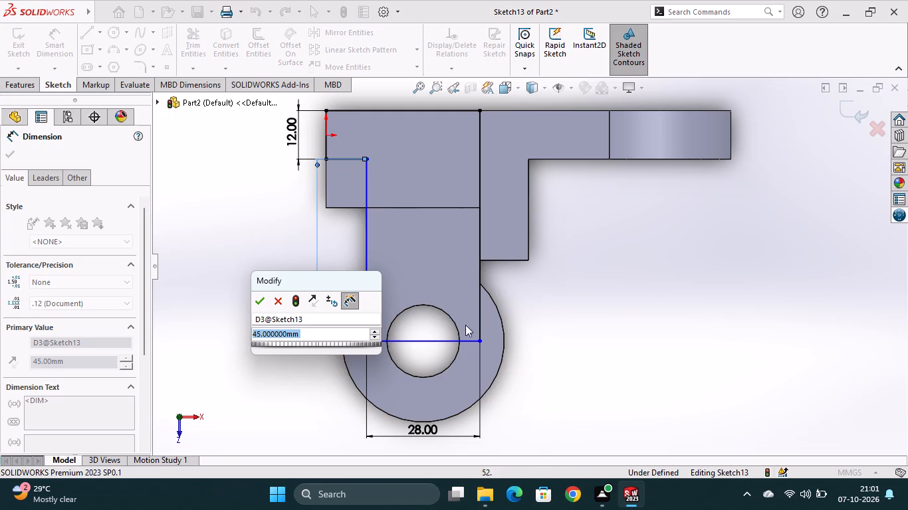
pyautogui.click(260, 299)
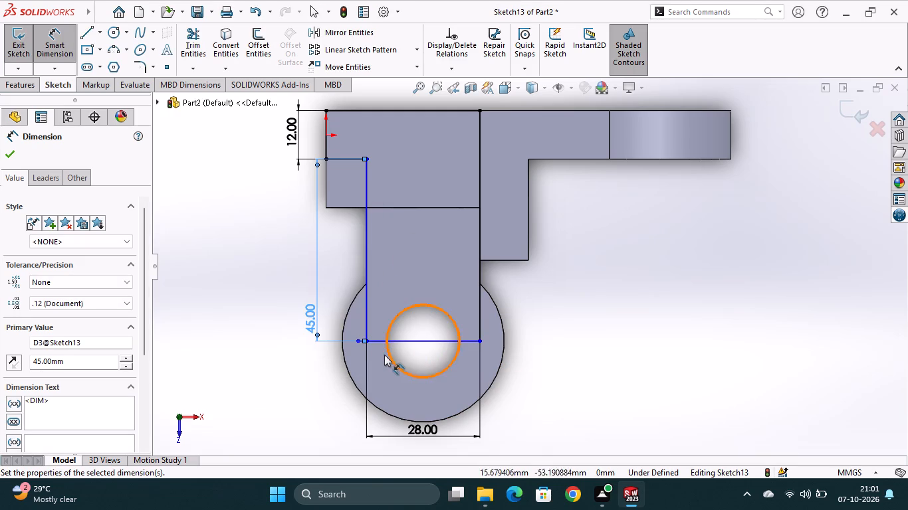
# Examine the profile's lower corner at the bottom edge's overhang and the sketch's position against the existing lug.
pyautogui.scroll(2, 371, 345)
pyautogui.scroll(-5, 396, 338)
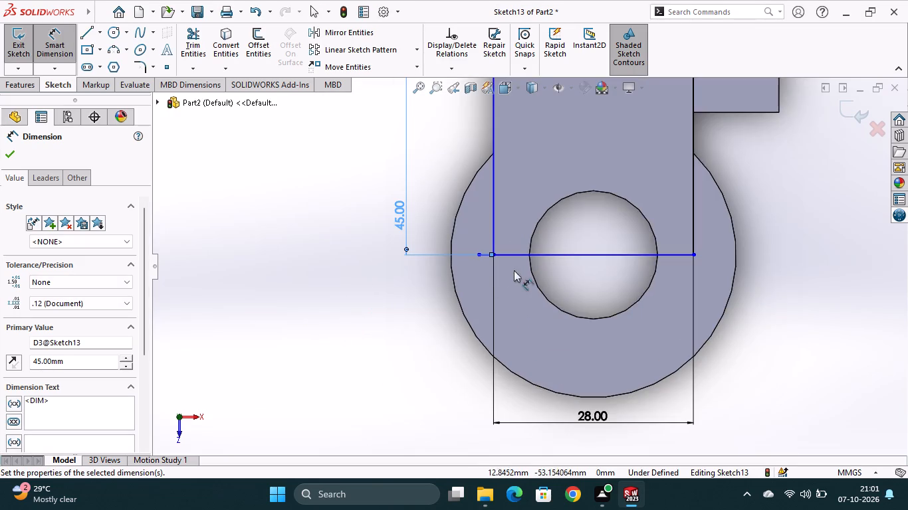
pyautogui.scroll(-6, 510, 270)
pyautogui.scroll(-6, 471, 219)
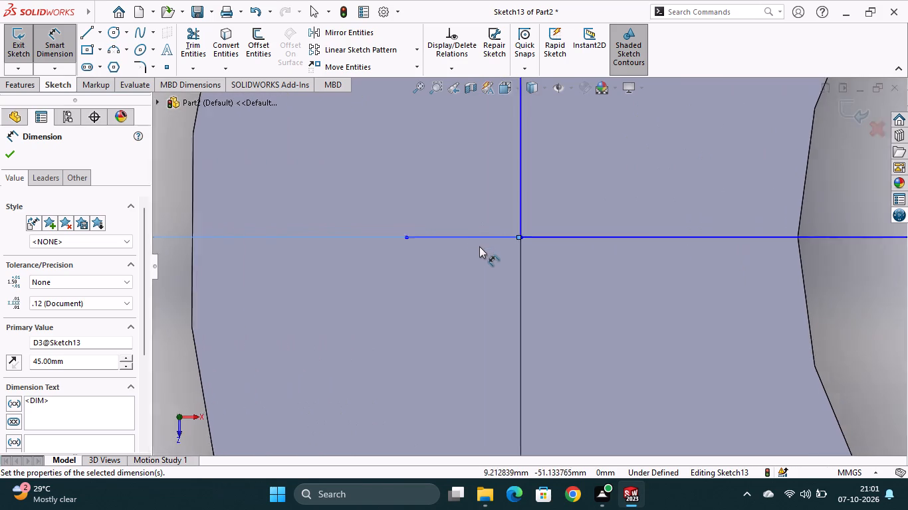
pyautogui.scroll(-1, 479, 246)
pyautogui.scroll(12, 532, 255)
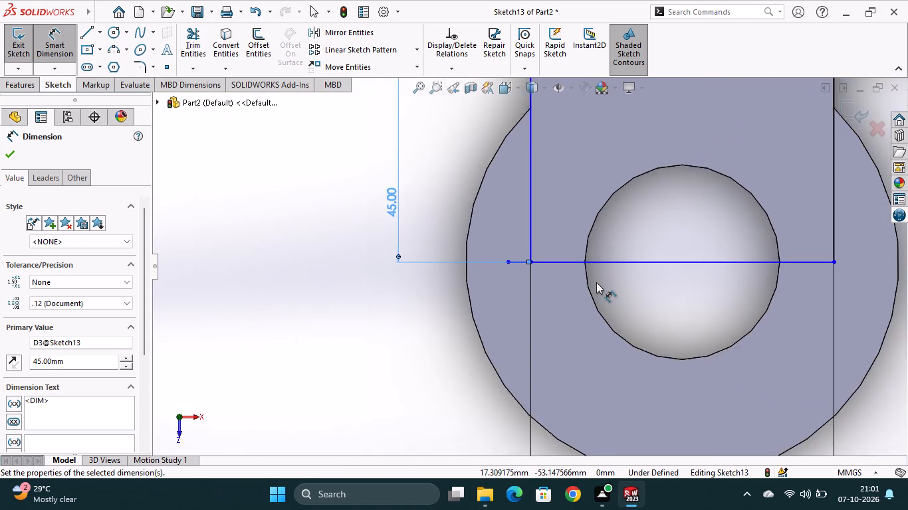
pyautogui.scroll(3, 596, 282)
pyautogui.moveTo(582, 214); pyautogui.dragTo(588, 243, button='middle')
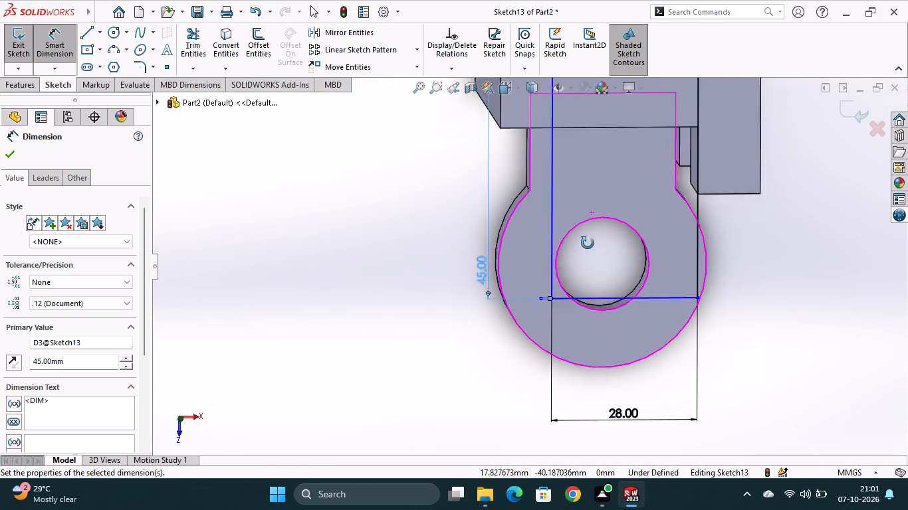
pyautogui.moveTo(588, 243); pyautogui.dragTo(580, 241, button='middle')
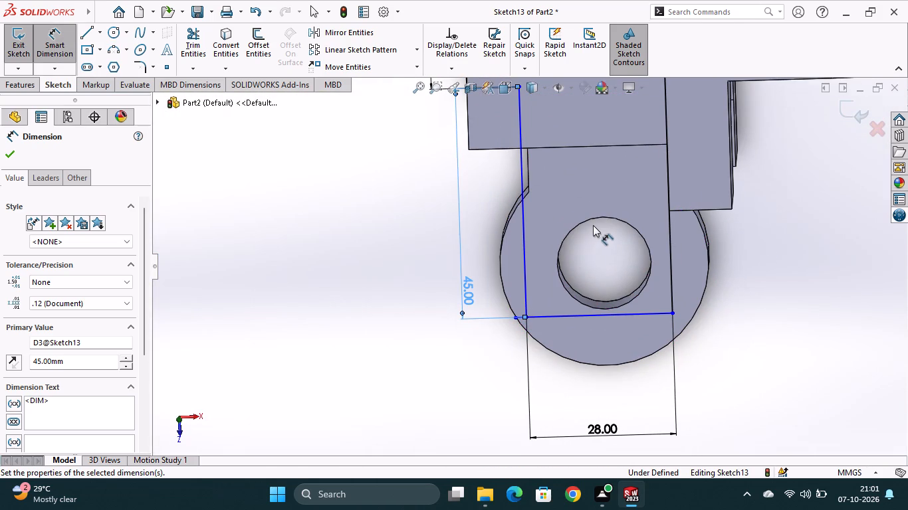
pyautogui.scroll(2, 593, 225)
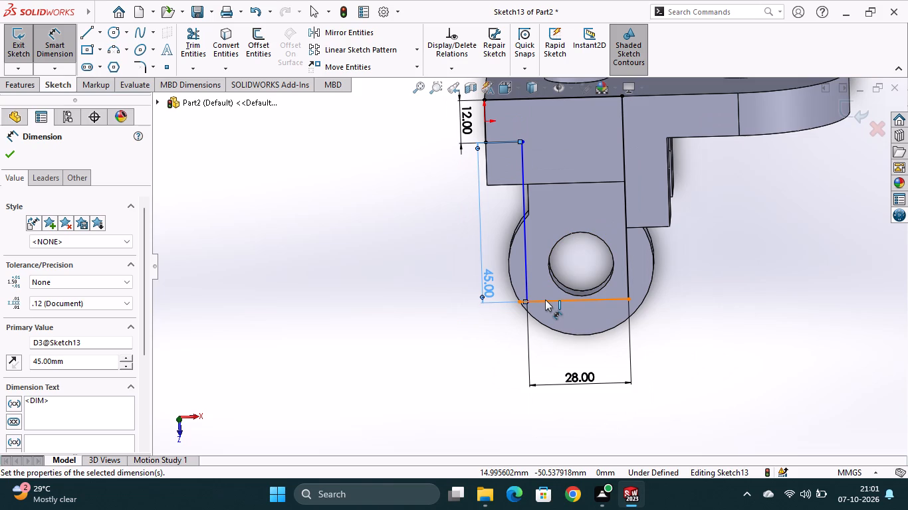
# Fully define the sketch for the selected vertical side edge and bottom edge, with automatically calculated relations and dimensions.
pyautogui.keyDown('ctrl'); pyautogui.click(523, 235); pyautogui.keyUp('ctrl')
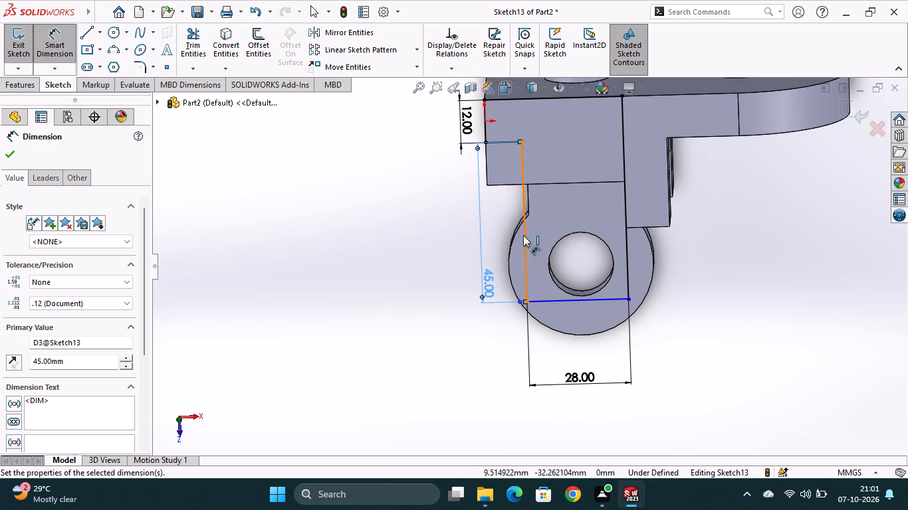
pyautogui.press('Escape')
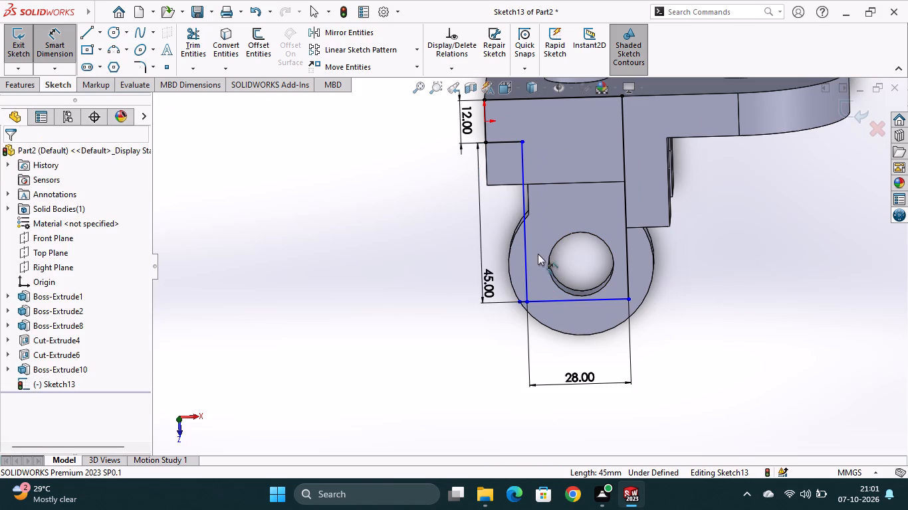
pyautogui.click(456, 73)
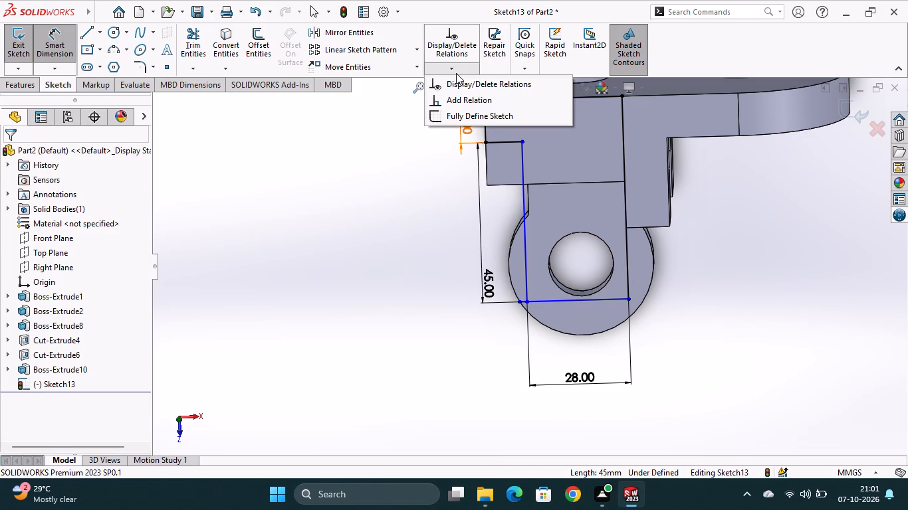
pyautogui.click(468, 113)
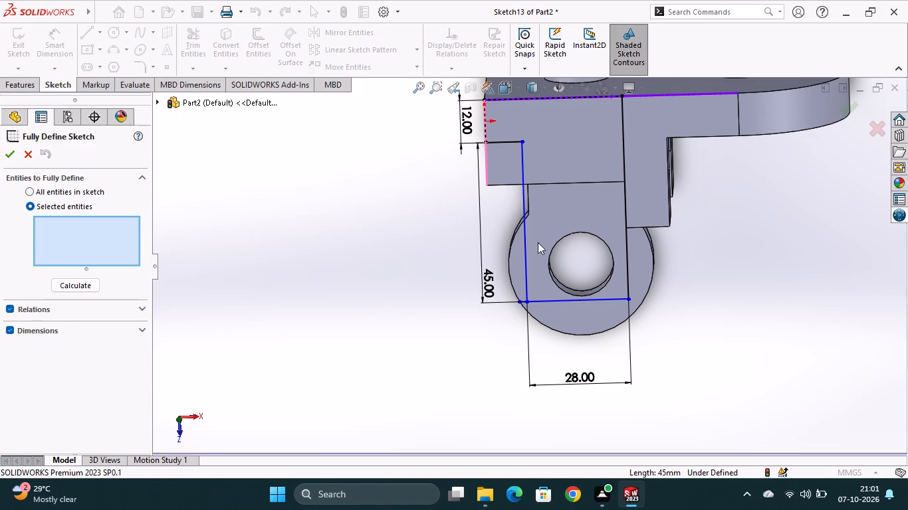
pyautogui.click(528, 248)
pyautogui.click(550, 300)
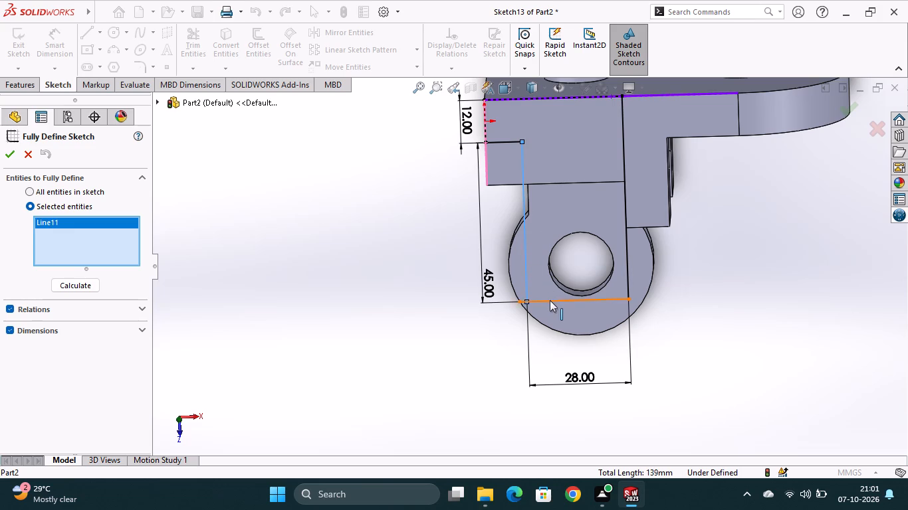
pyautogui.click(96, 286)
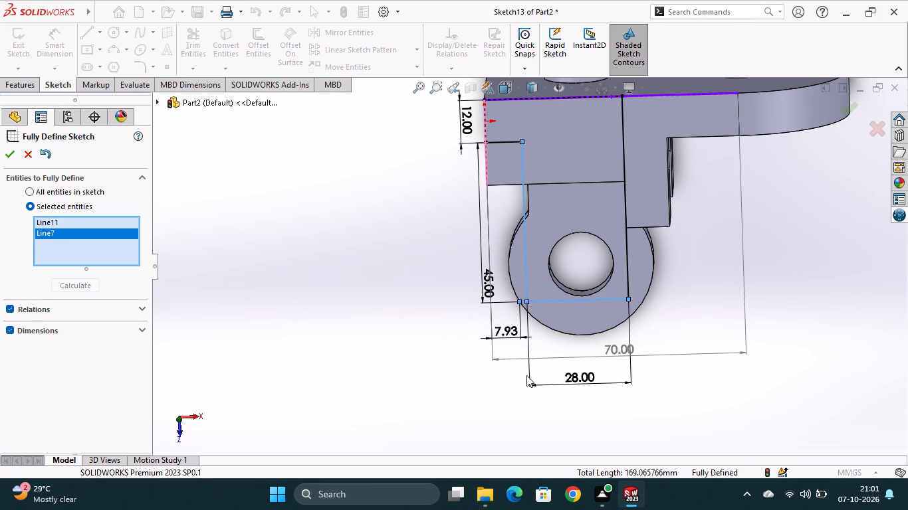
pyautogui.scroll(-1, 523, 388)
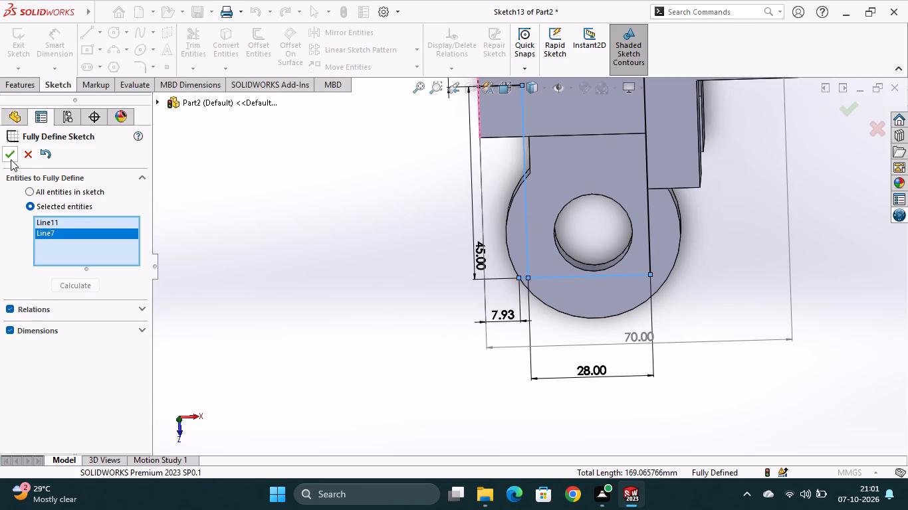
pyautogui.click(9, 159)
pyautogui.moveTo(531, 399); pyautogui.dragTo(528, 369, button='middle')
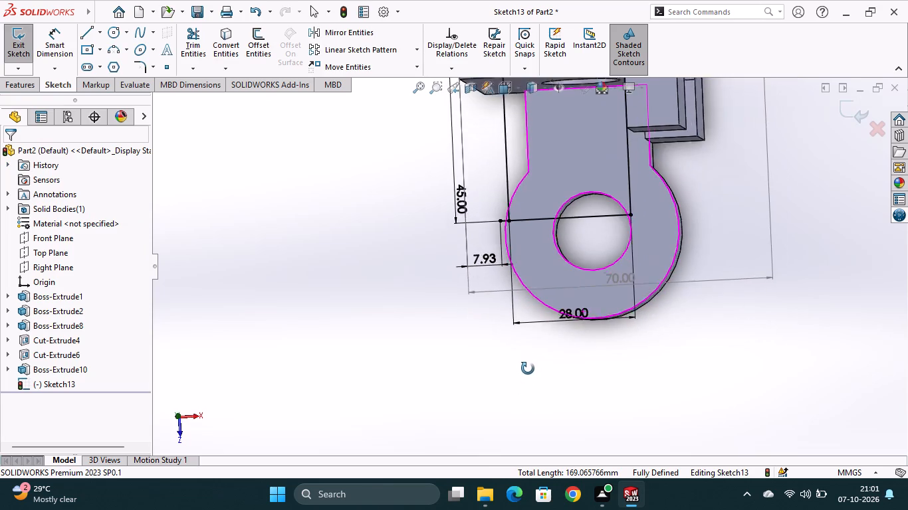
# Examine the fully defined profile against the part from the front, right and top views, including its overhang and dimensions around the lug hole.
pyautogui.moveTo(528, 369); pyautogui.dragTo(534, 377, button='middle')
pyautogui.scroll(1, 593, 381)
pyautogui.scroll(-1, 594, 373)
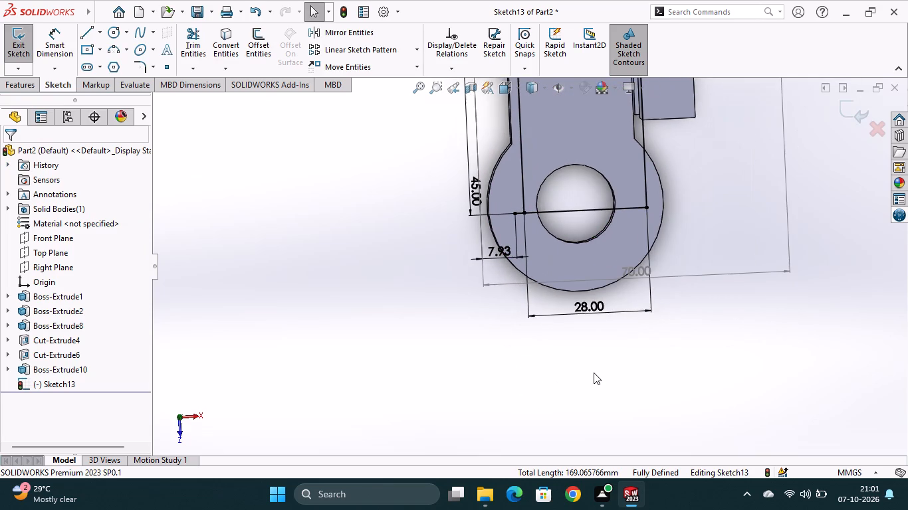
pyautogui.scroll(2, 594, 373)
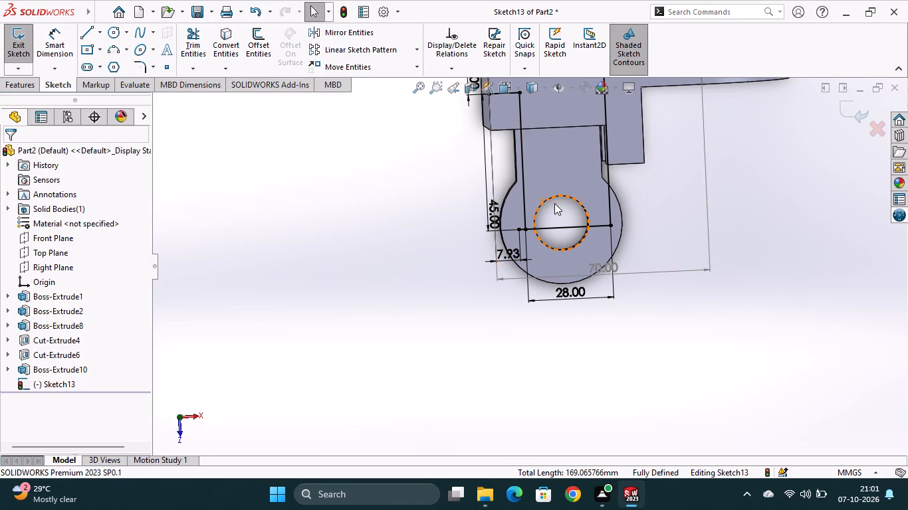
pyautogui.click(520, 90)
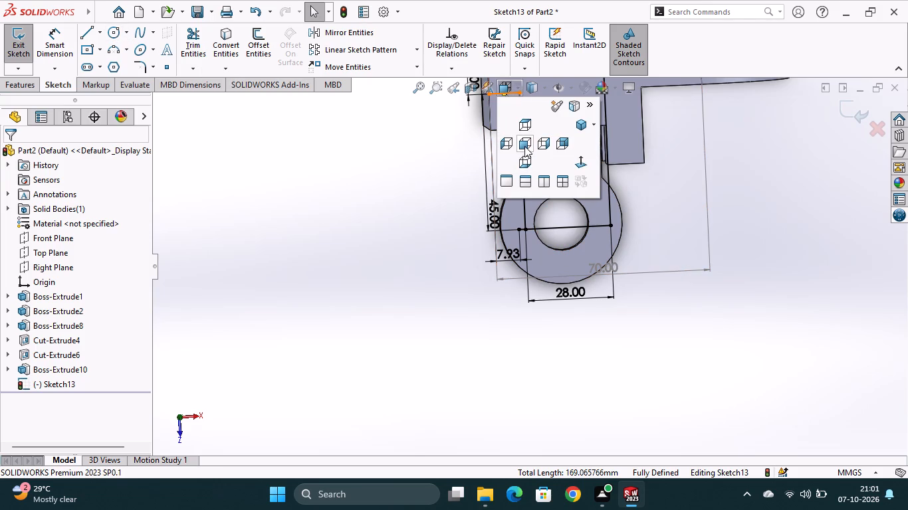
pyautogui.click(450, 172)
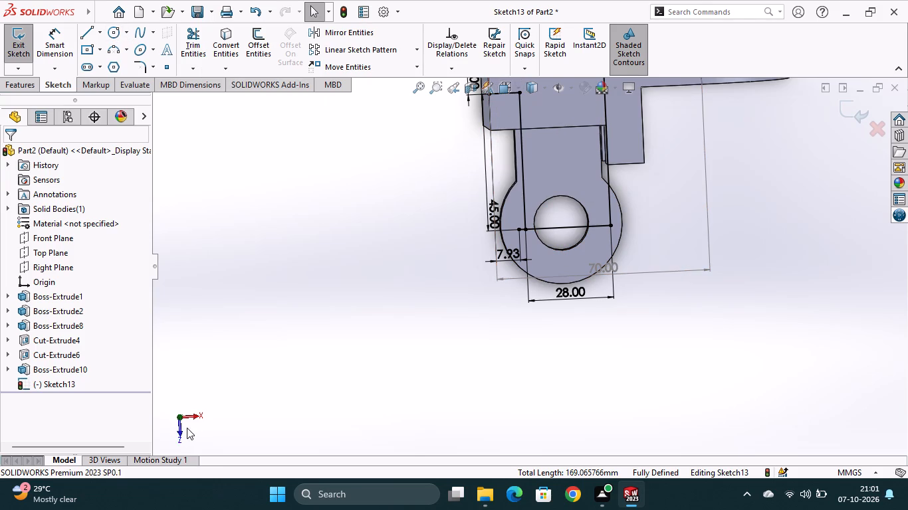
pyautogui.click(181, 429)
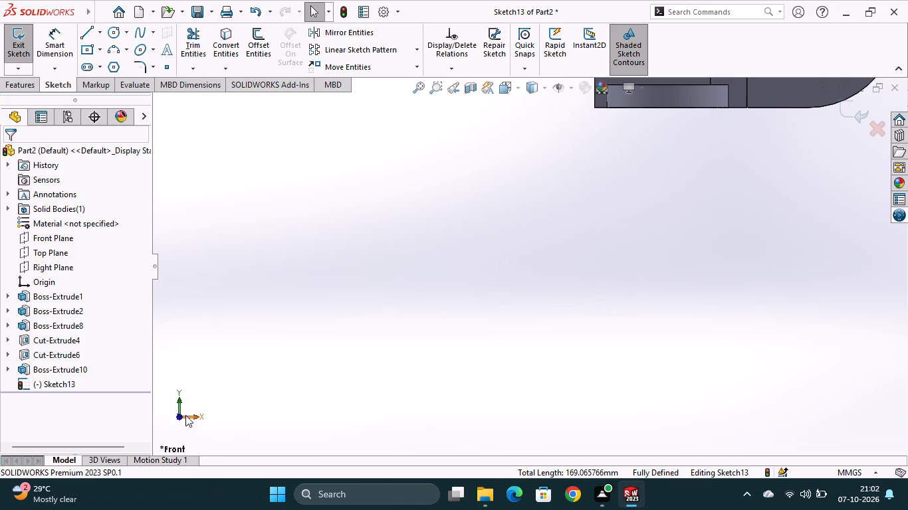
pyautogui.click(191, 415)
pyautogui.scroll(7, 491, 313)
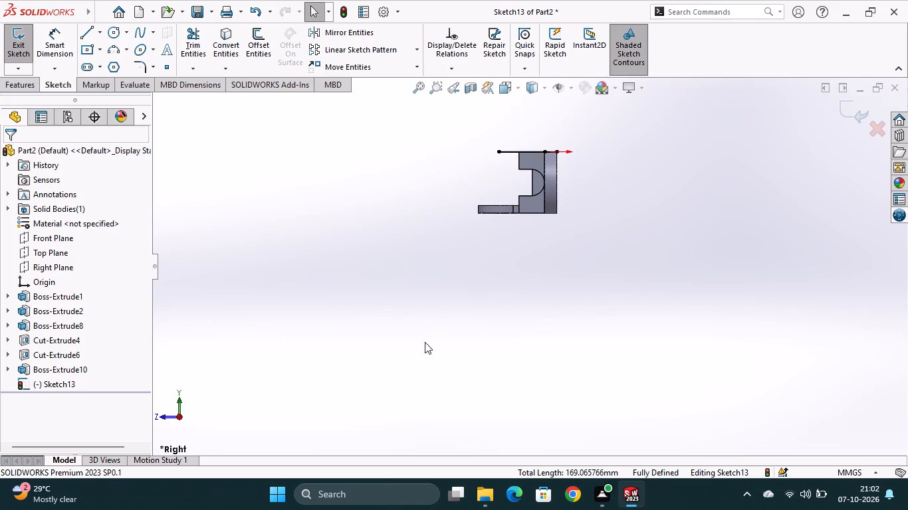
pyautogui.click(167, 418)
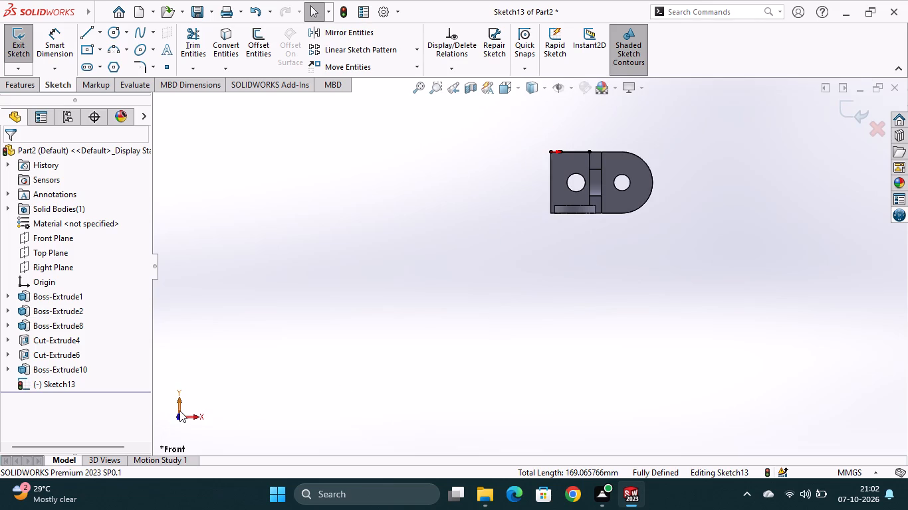
pyautogui.click(179, 408)
pyautogui.scroll(1, 563, 321)
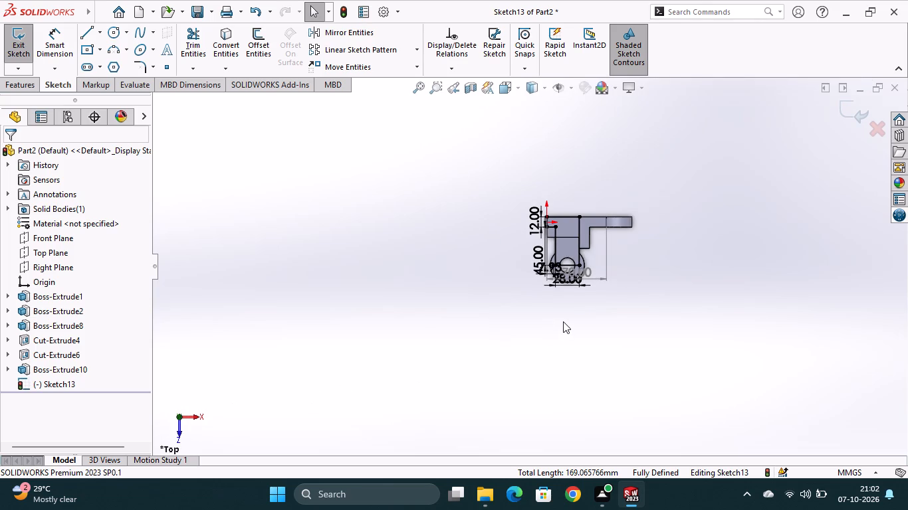
pyautogui.scroll(-7, 563, 318)
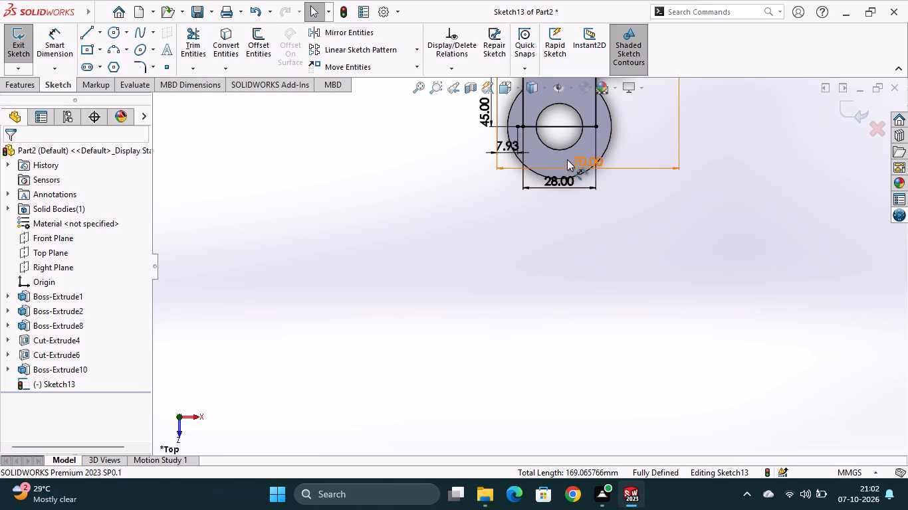
pyautogui.scroll(8, 567, 159)
pyautogui.scroll(-9, 534, 175)
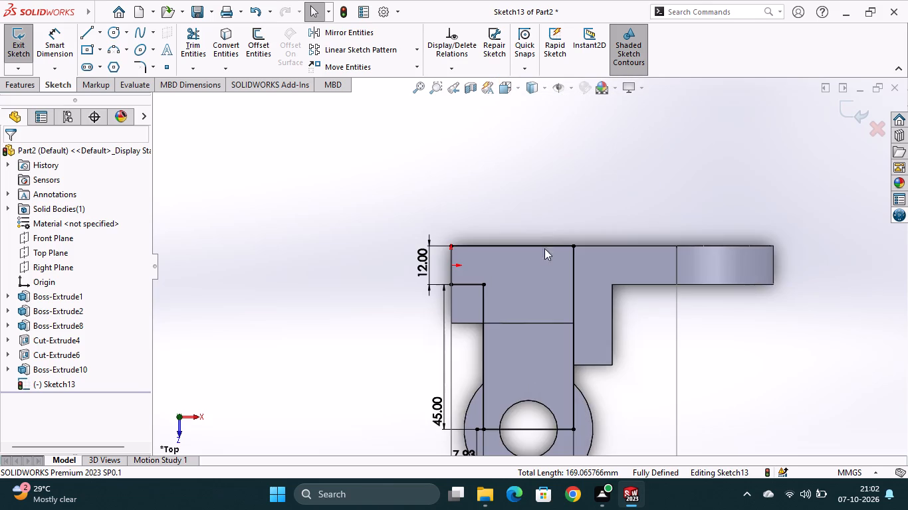
pyautogui.scroll(4, 530, 333)
pyautogui.scroll(-2, 524, 374)
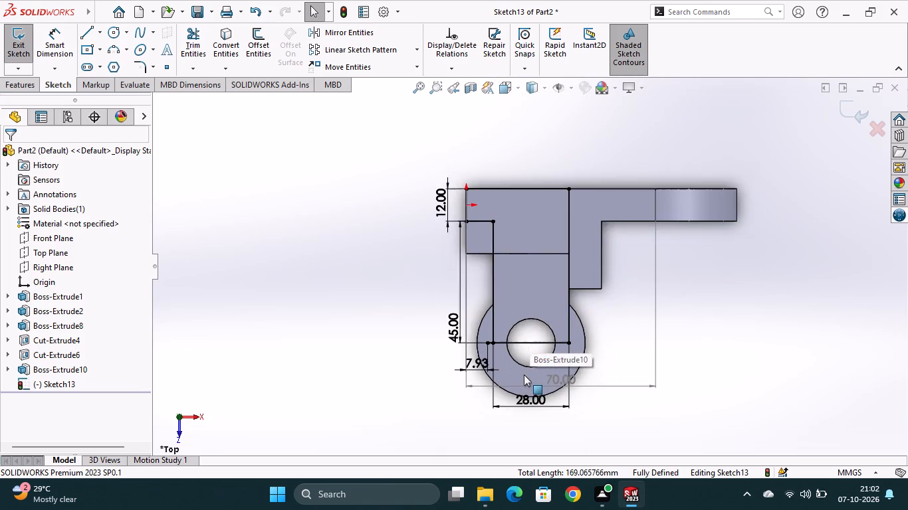
pyautogui.scroll(-2, 524, 375)
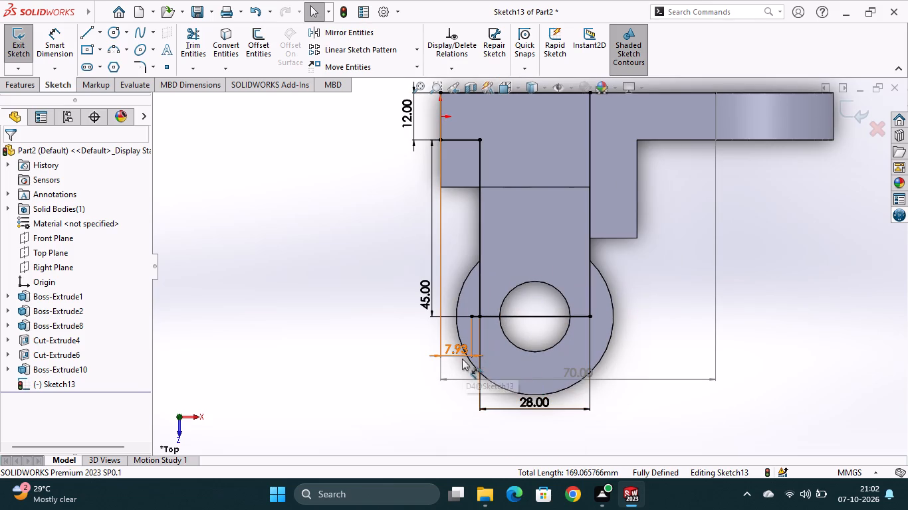
# Delete the 7.93 mm dimension locating the bottom line's overhanging end.
pyautogui.rightClick(457, 354)
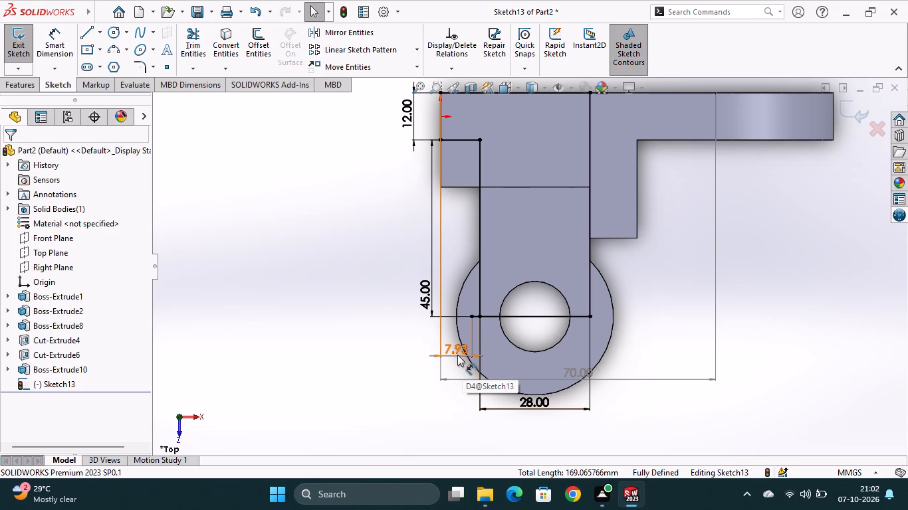
pyautogui.click(493, 330)
pyautogui.click(496, 324)
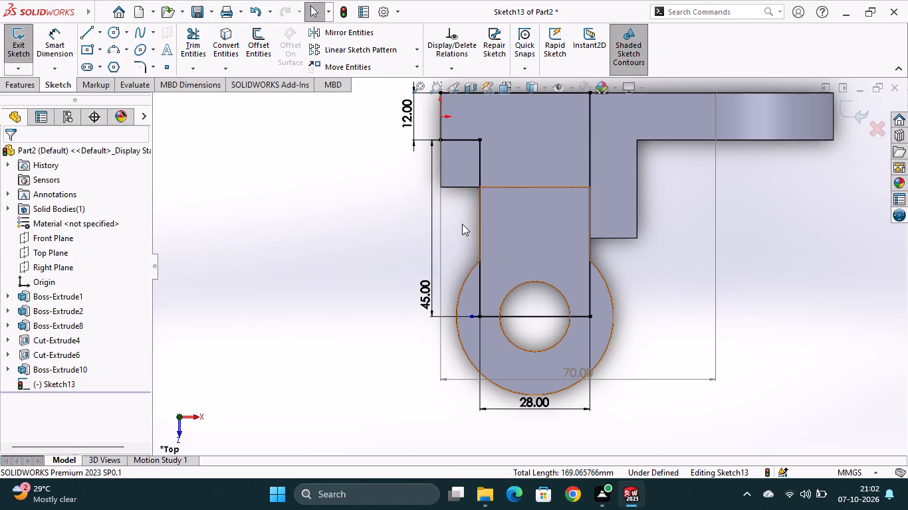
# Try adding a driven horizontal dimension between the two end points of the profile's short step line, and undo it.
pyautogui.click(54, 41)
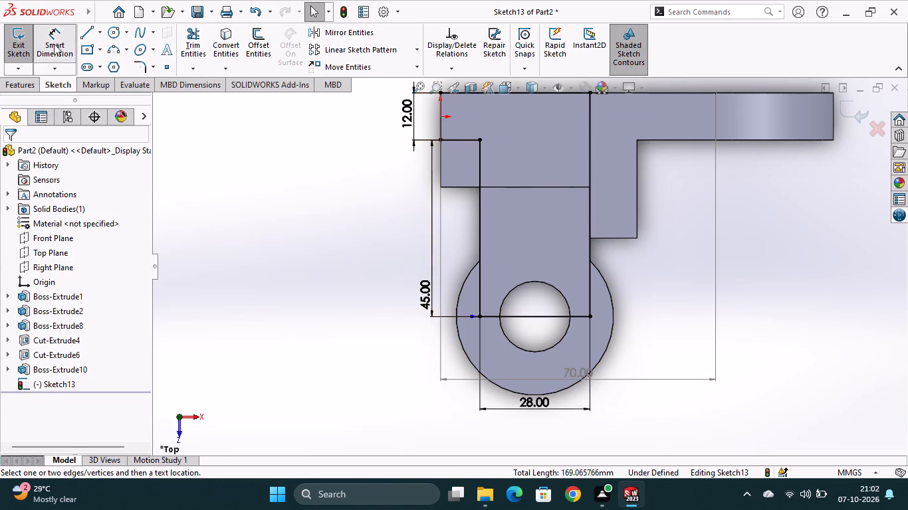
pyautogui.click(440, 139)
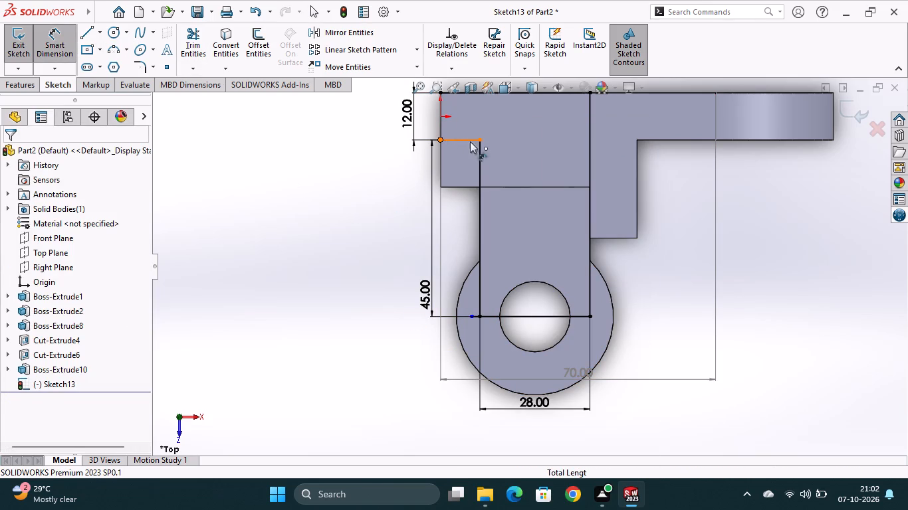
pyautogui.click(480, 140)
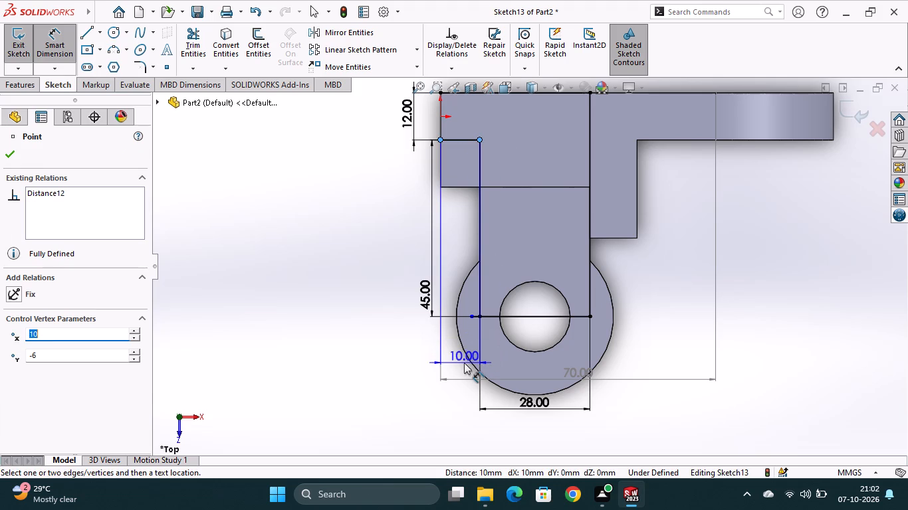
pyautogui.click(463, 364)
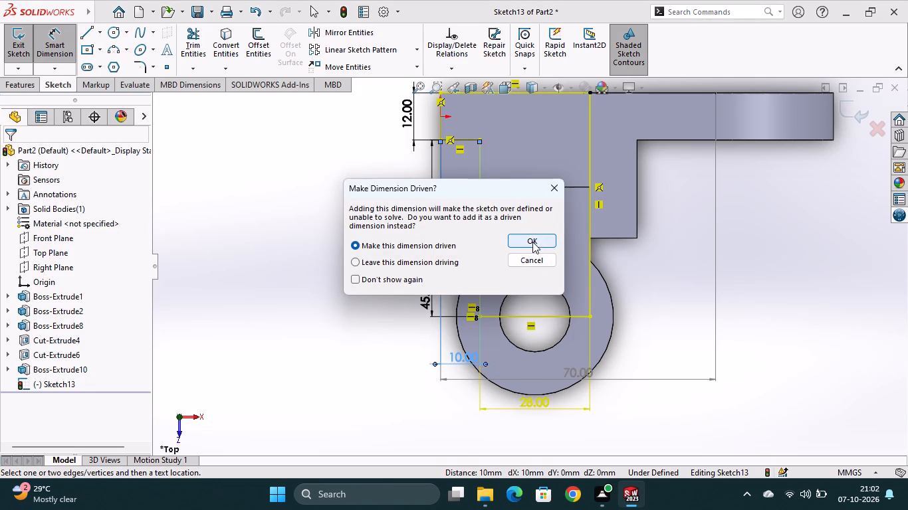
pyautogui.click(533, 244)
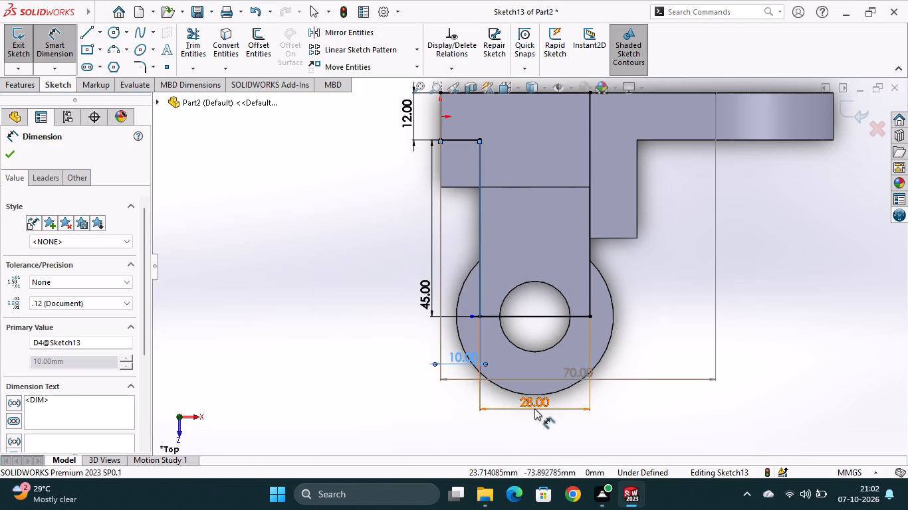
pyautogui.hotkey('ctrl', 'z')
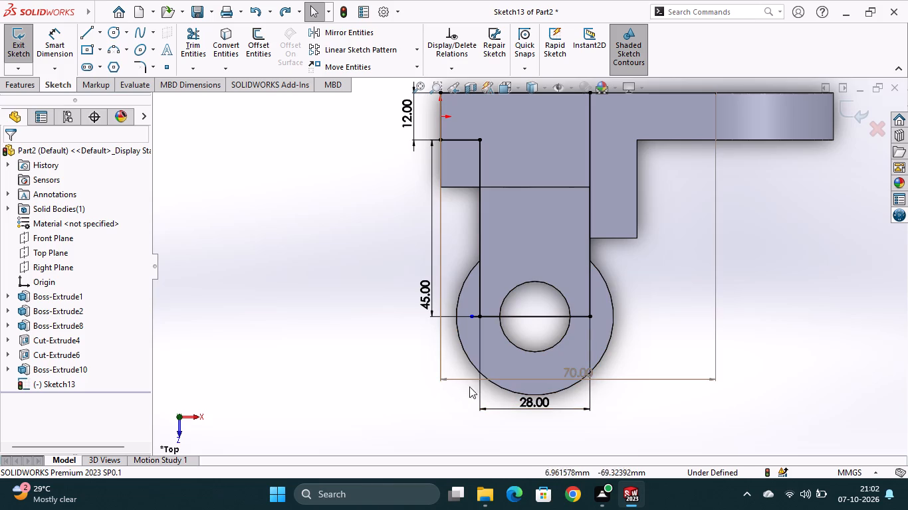
# Delete the profile's bottom line through the hole centre, including the part overhanging the vertical side edge.
pyautogui.rightClick(473, 317)
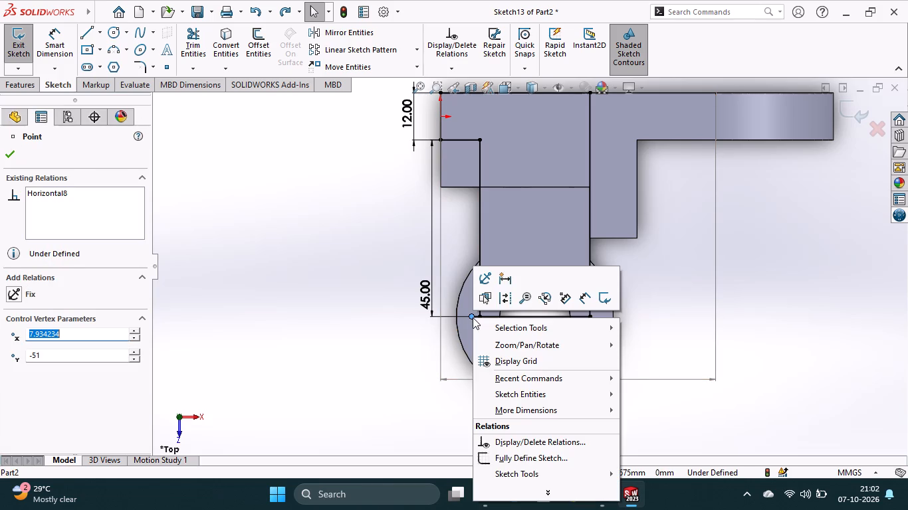
pyautogui.press('Escape')
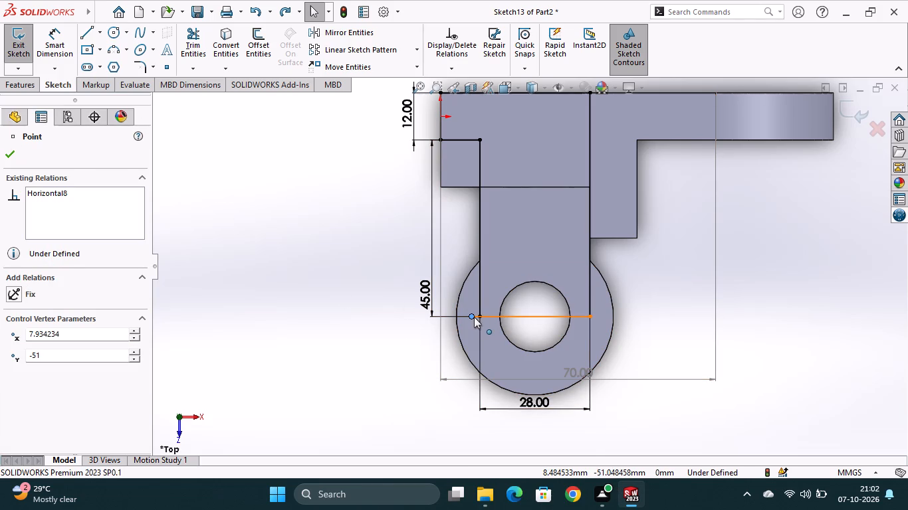
pyautogui.scroll(3, 474, 316)
pyautogui.scroll(-6, 489, 303)
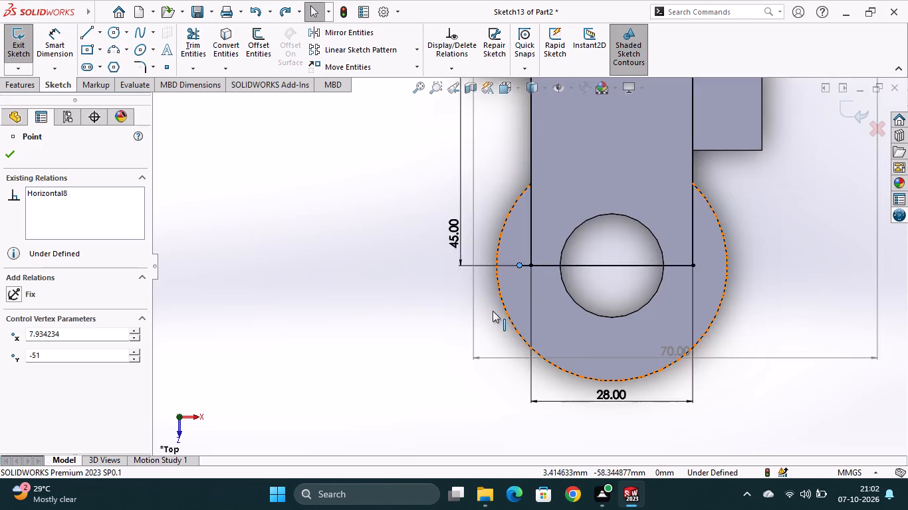
pyautogui.scroll(-3, 493, 311)
pyautogui.click(553, 216)
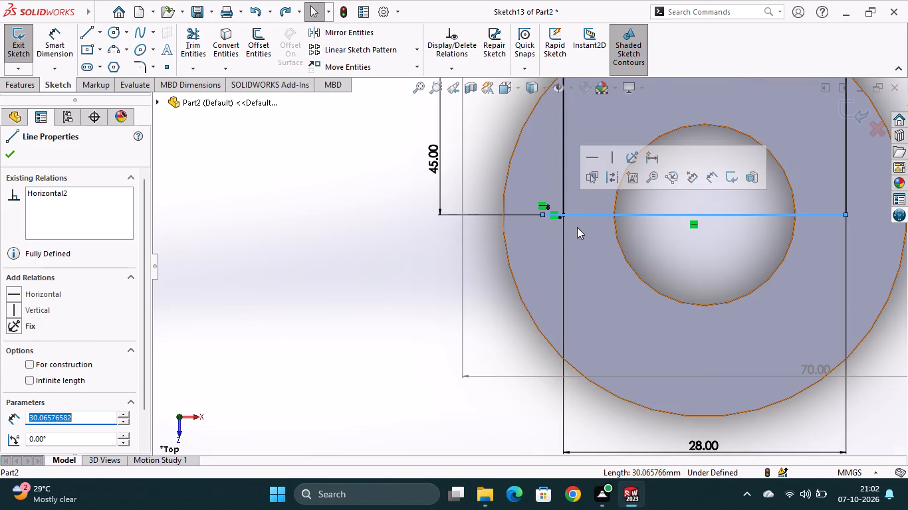
pyautogui.press('Delete')
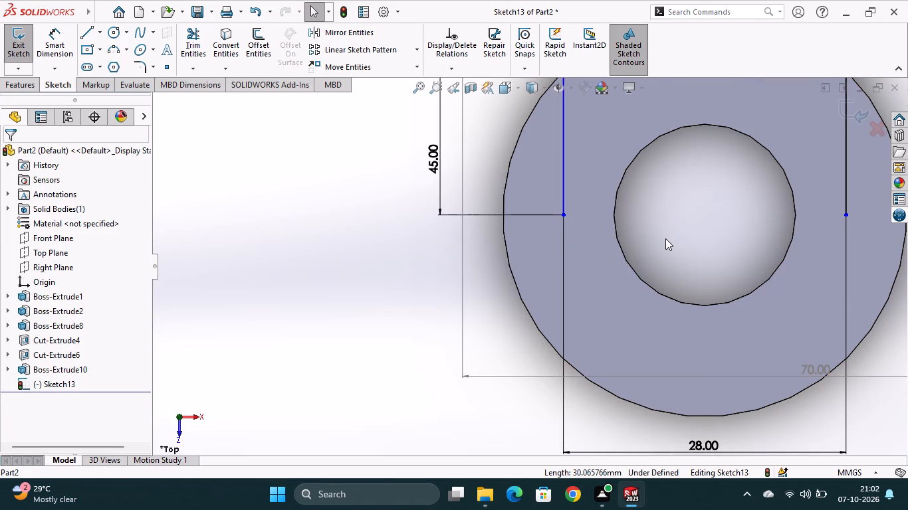
# Redraw the bottom line horizontally between the lower ends of the two vertical side edges, closing the profile.
pyautogui.scroll(6, 665, 238)
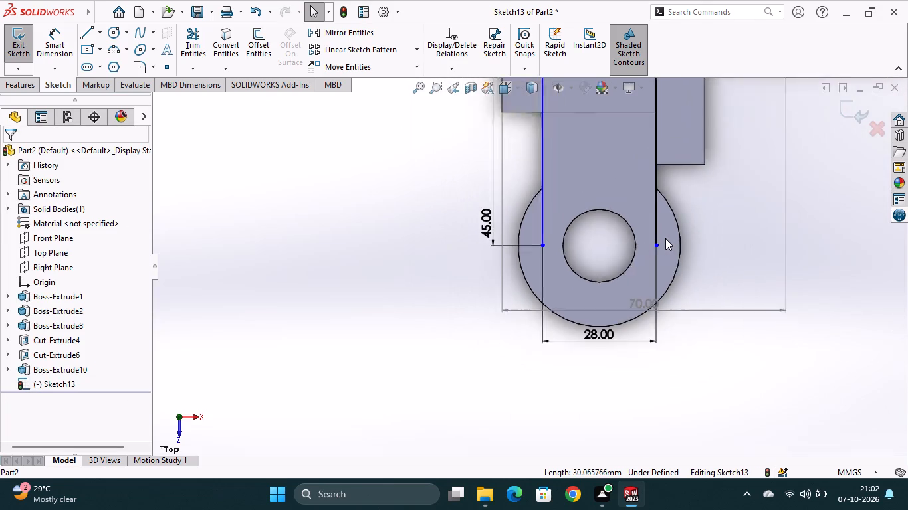
pyautogui.scroll(2, 665, 238)
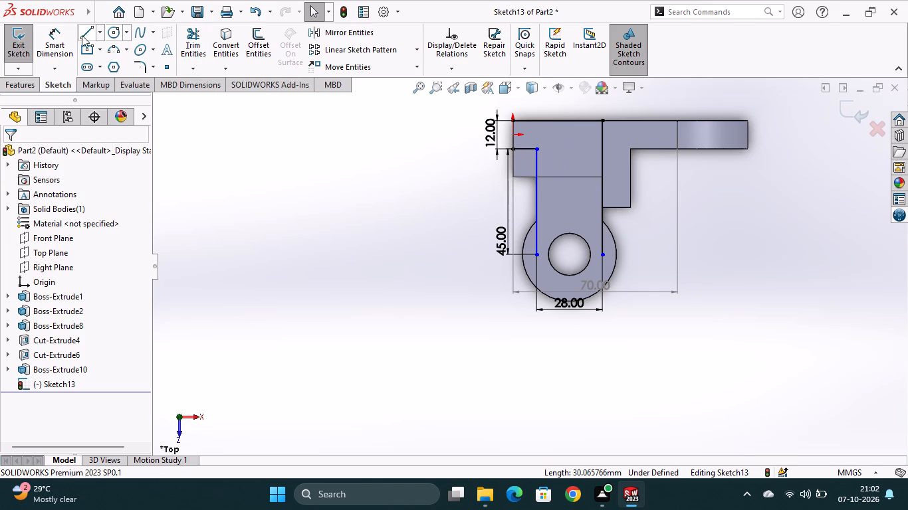
pyautogui.click(86, 33)
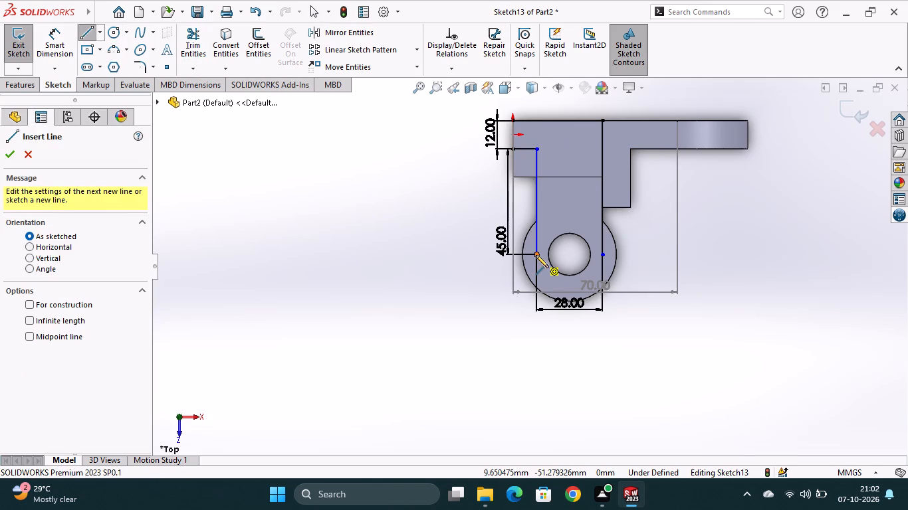
pyautogui.click(536, 255)
pyautogui.click(602, 256)
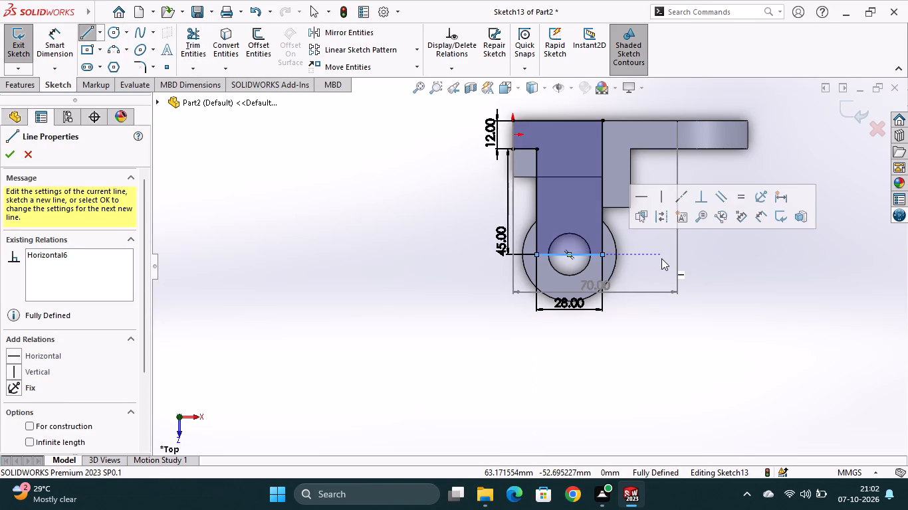
pyautogui.press('Escape')
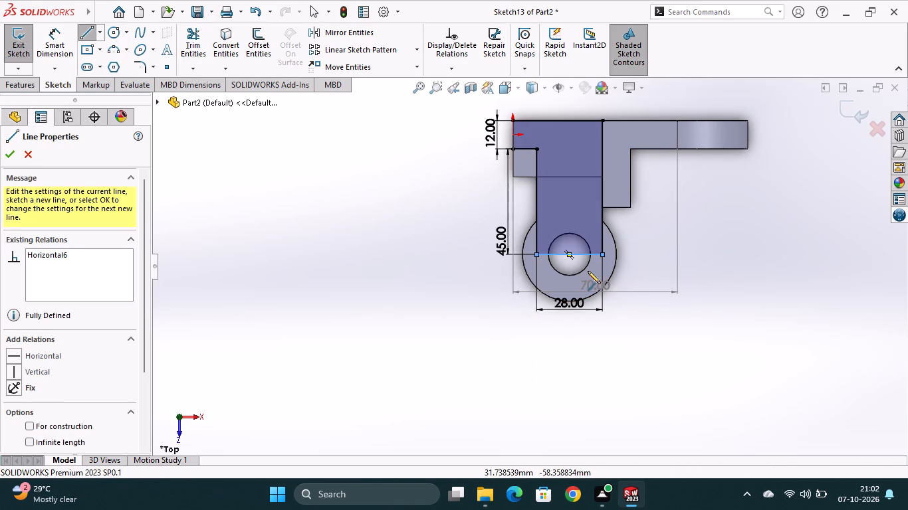
# Sketch two concentric circles centred on the bottom line's midpoint, one slightly larger than the lug hole and one matching the lug's outer rounding.
pyautogui.scroll(-1, 568, 213)
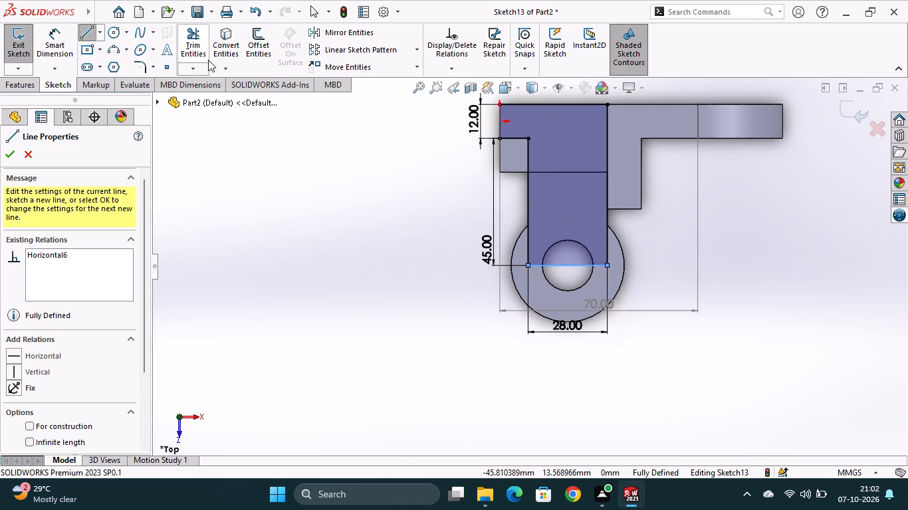
pyautogui.click(114, 31)
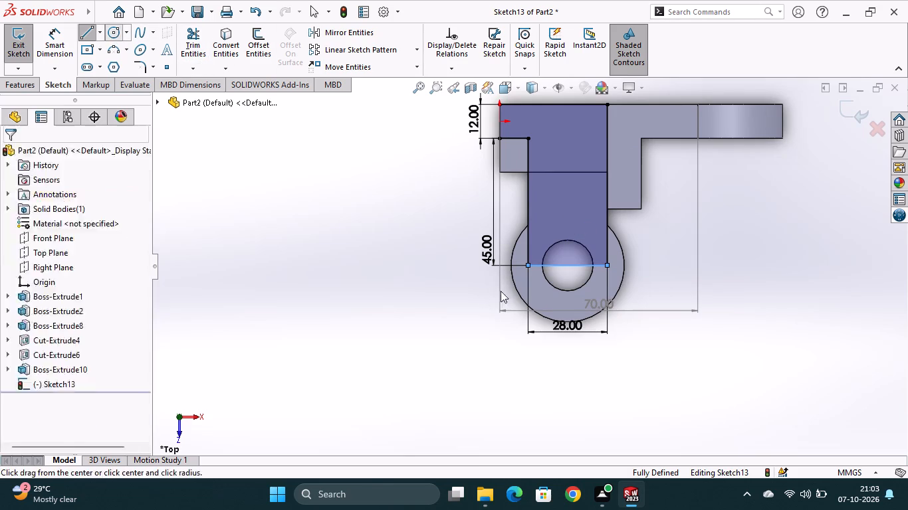
pyautogui.click(568, 265)
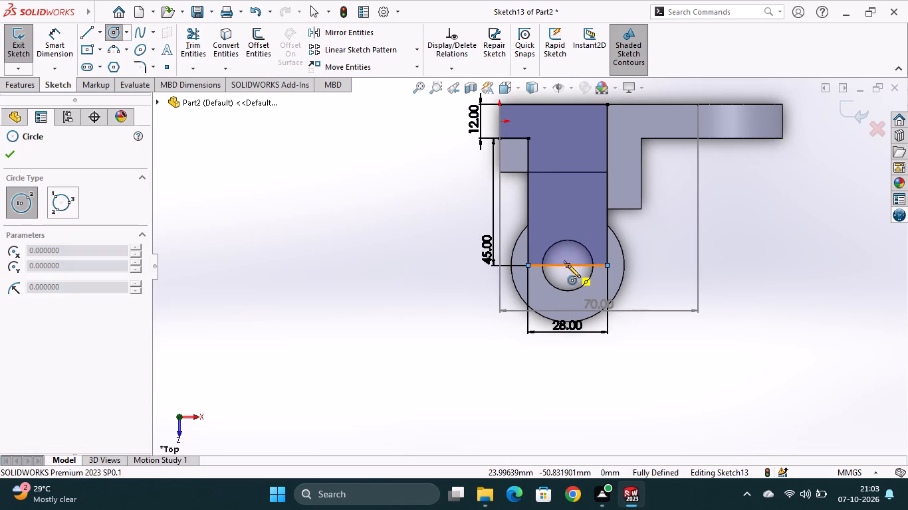
pyautogui.click(576, 299)
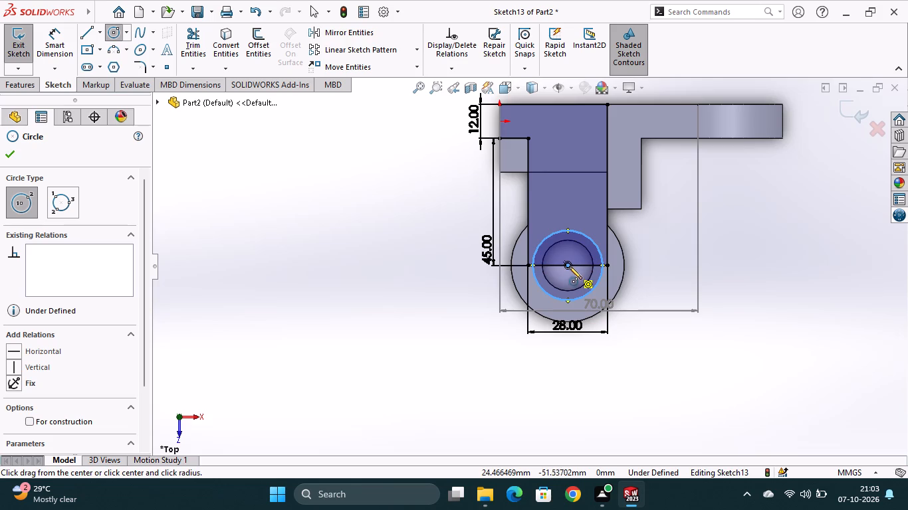
pyautogui.click(569, 266)
pyautogui.click(583, 321)
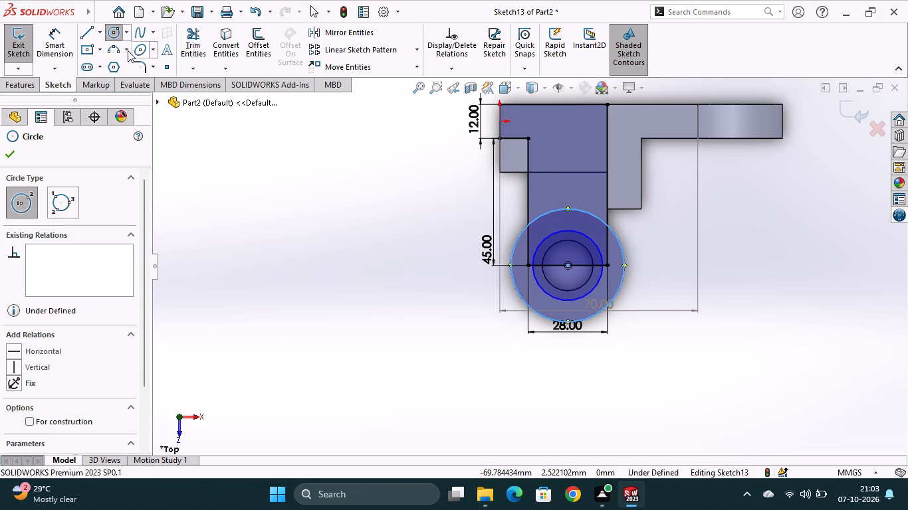
# Dimension the two concentric circles, setting the inner hole diameter to 18 mm and the outer circle diameter to 40 mm.
pyautogui.click(55, 41)
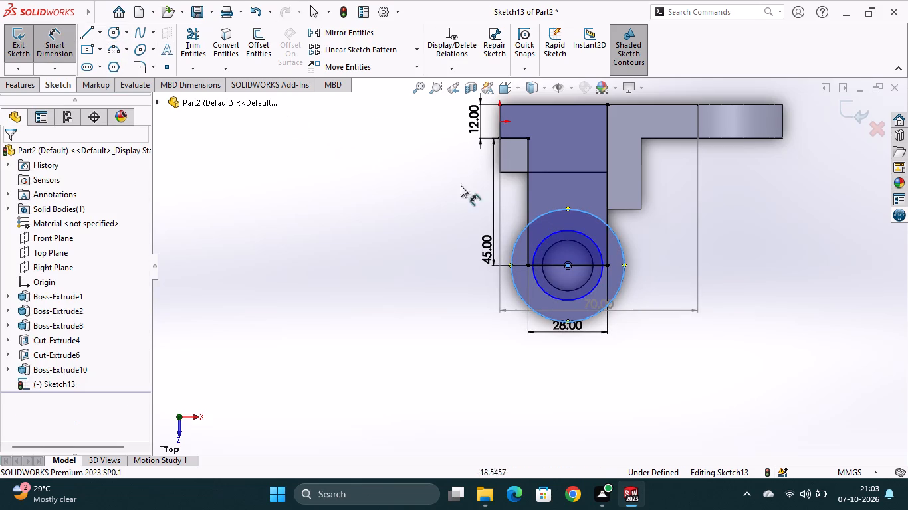
pyautogui.click(566, 230)
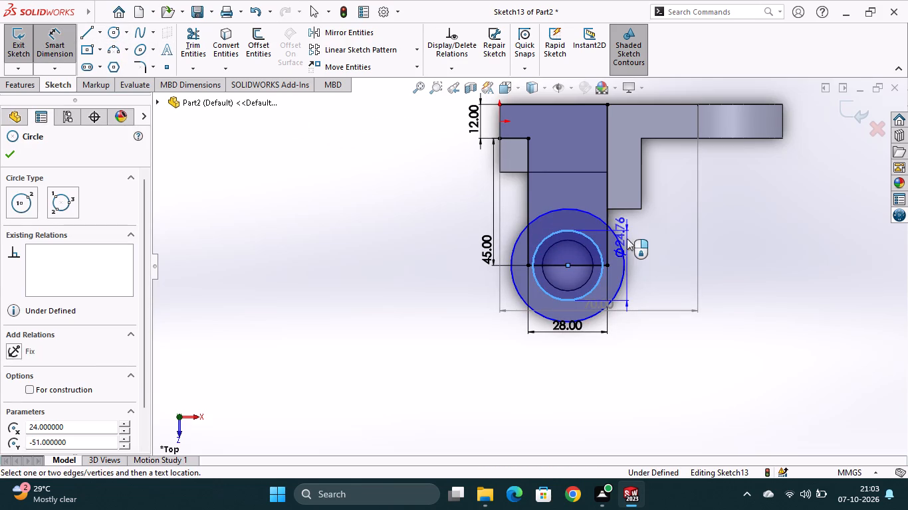
pyautogui.click(632, 244)
pyautogui.write('18')
pyautogui.press('Return')
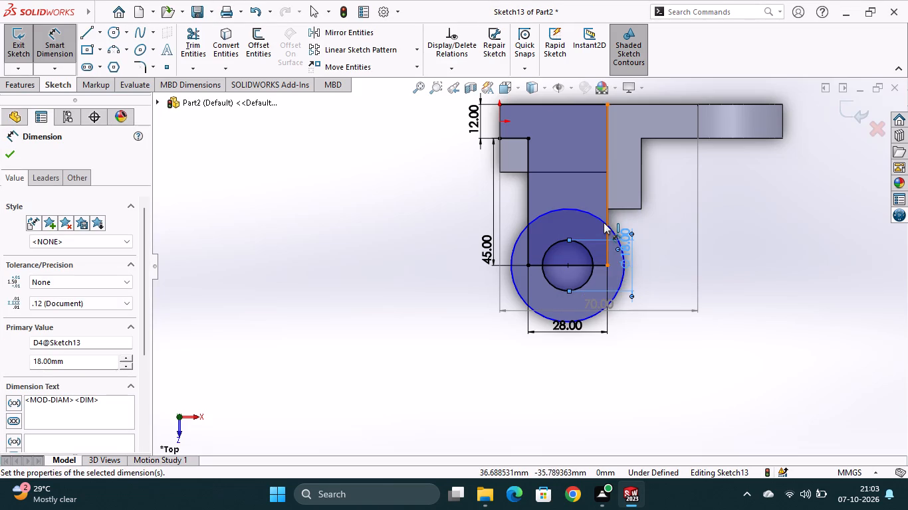
pyautogui.click(594, 216)
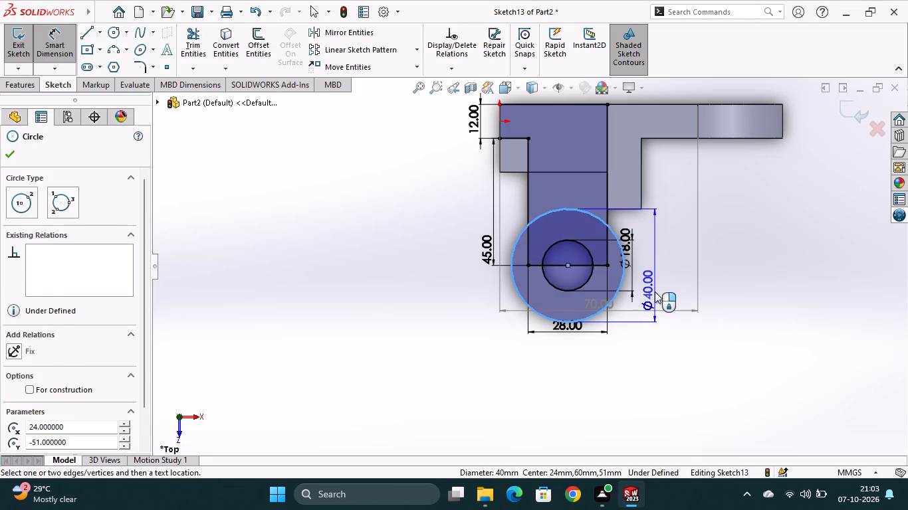
pyautogui.click(655, 292)
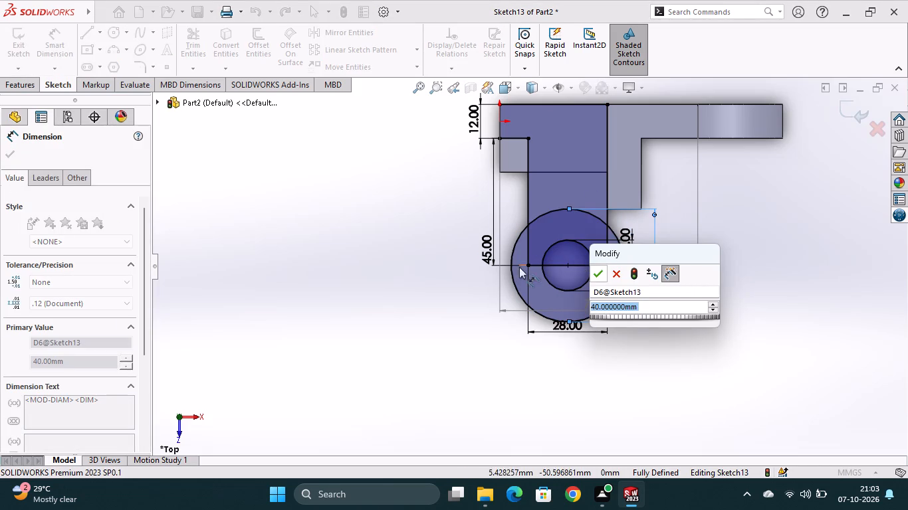
pyautogui.click(599, 274)
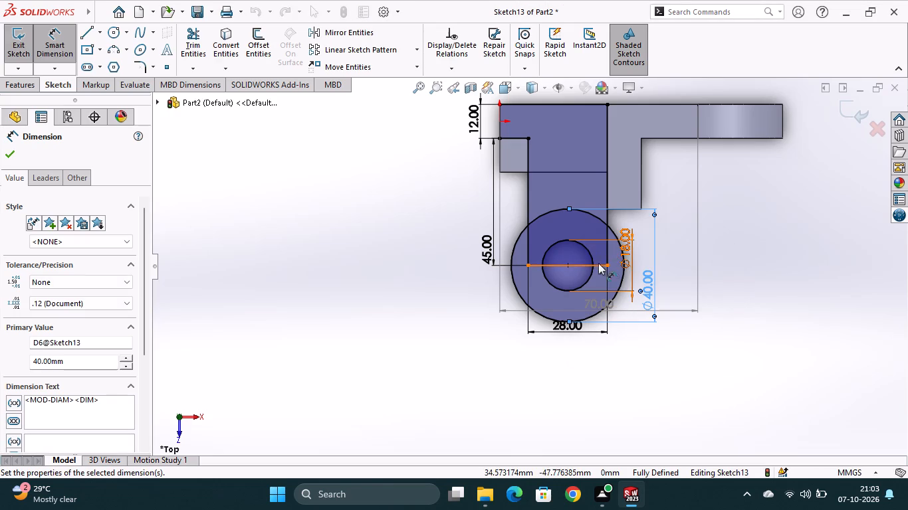
# Trim away the bottom line, the vertical edges inside the outer circle and the arc between them, leaving one closed lug outline.
pyautogui.click(188, 46)
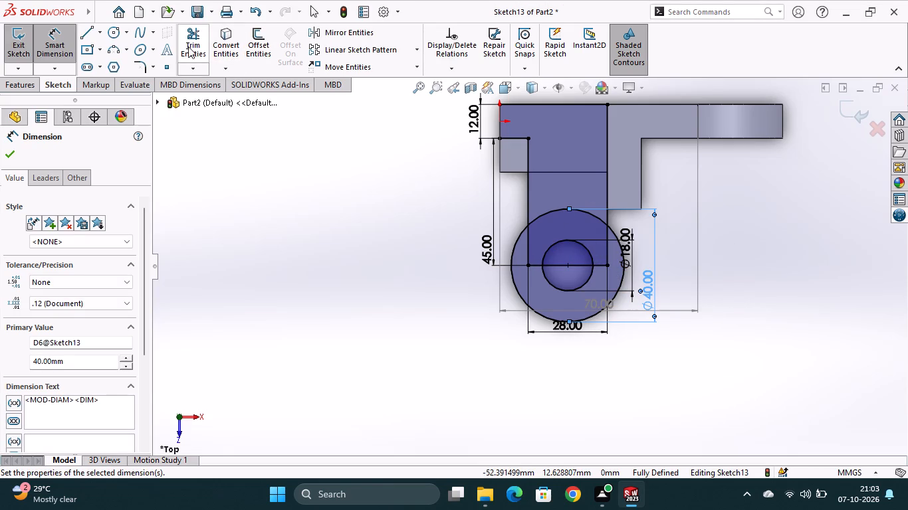
pyautogui.click(533, 265)
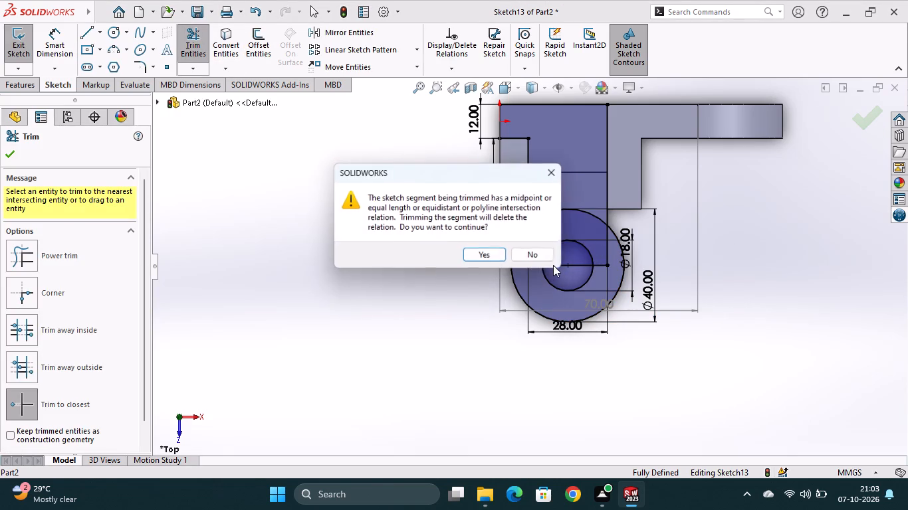
pyautogui.click(498, 258)
pyautogui.click(554, 266)
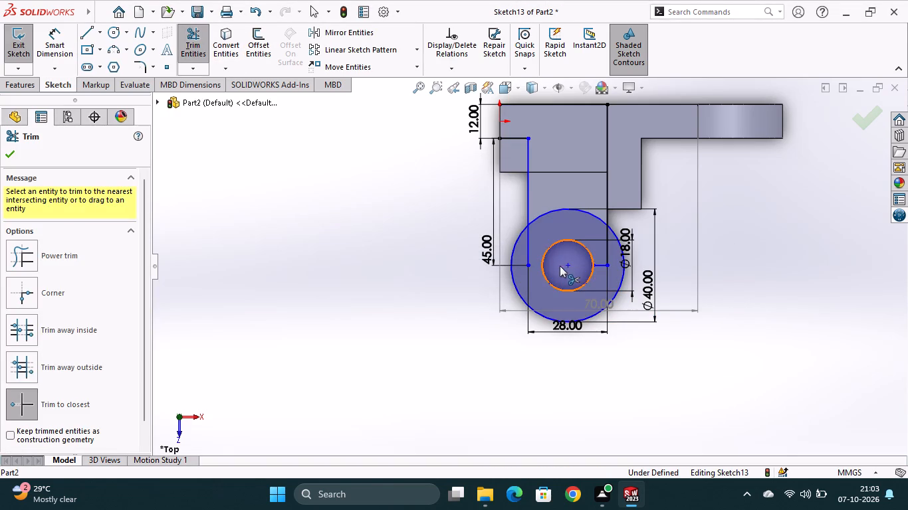
pyautogui.click(598, 264)
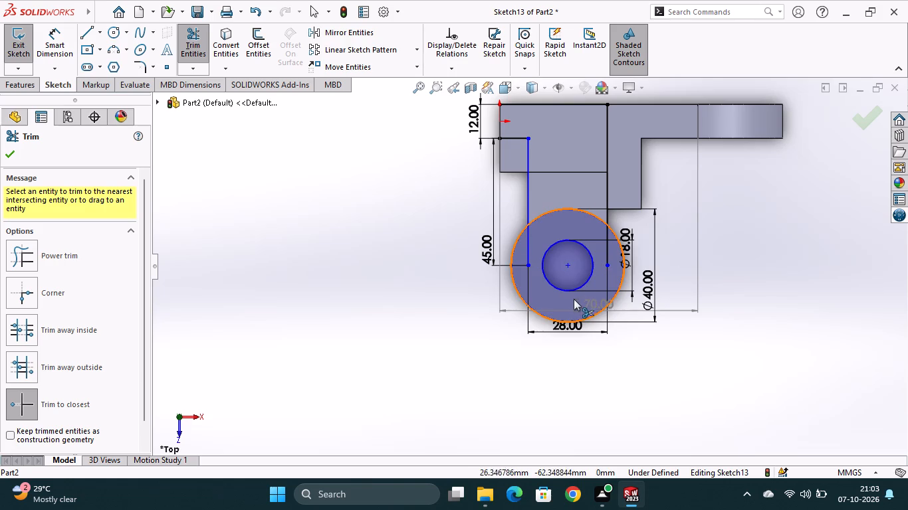
pyautogui.click(529, 248)
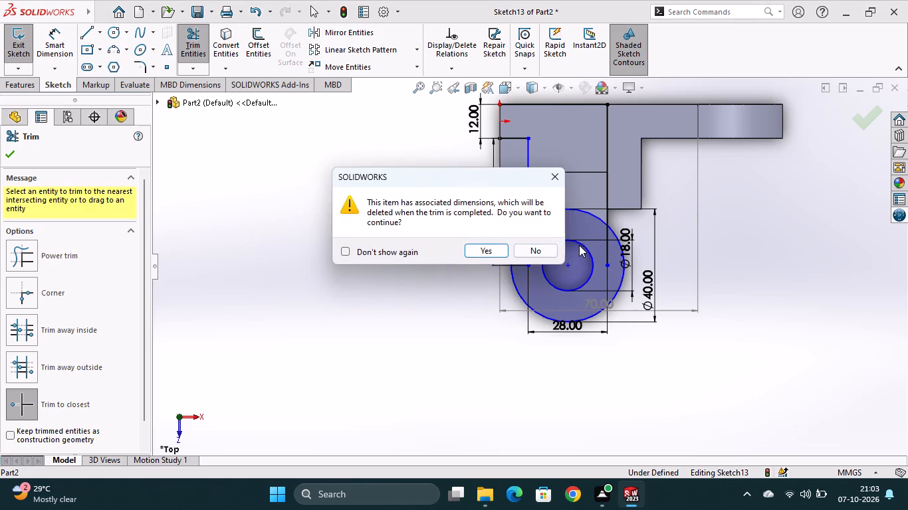
pyautogui.click(496, 252)
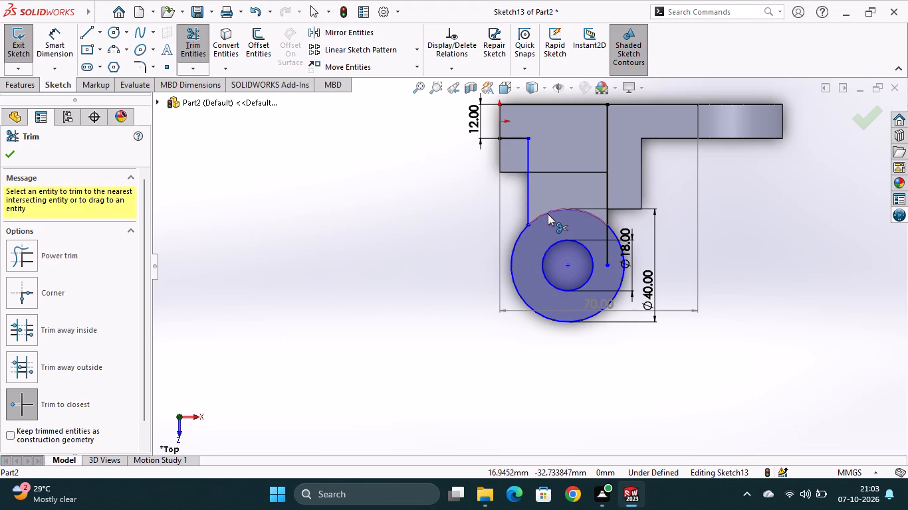
pyautogui.click(548, 214)
pyautogui.click(606, 248)
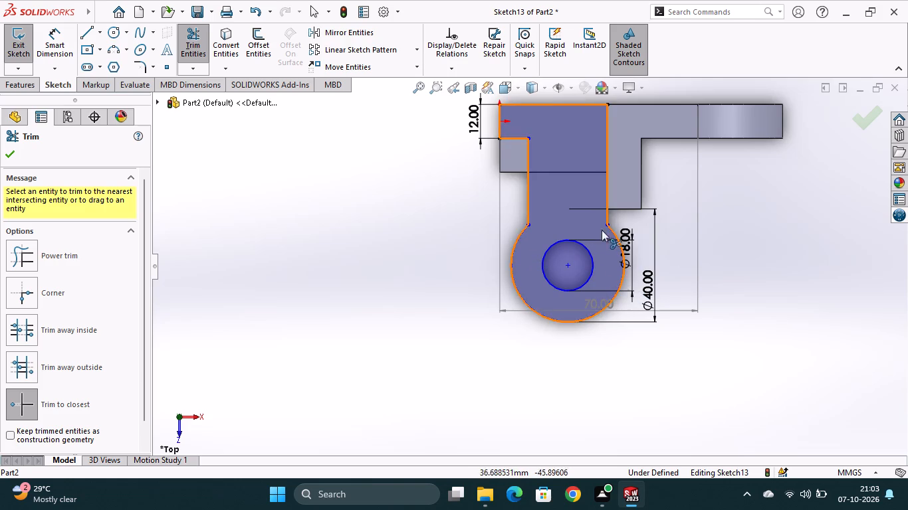
# Extrude the lug profile as a blind boss 7.5 mm deep, with the direction reversed inward toward the first lug.
pyautogui.click(28, 86)
pyautogui.click(33, 60)
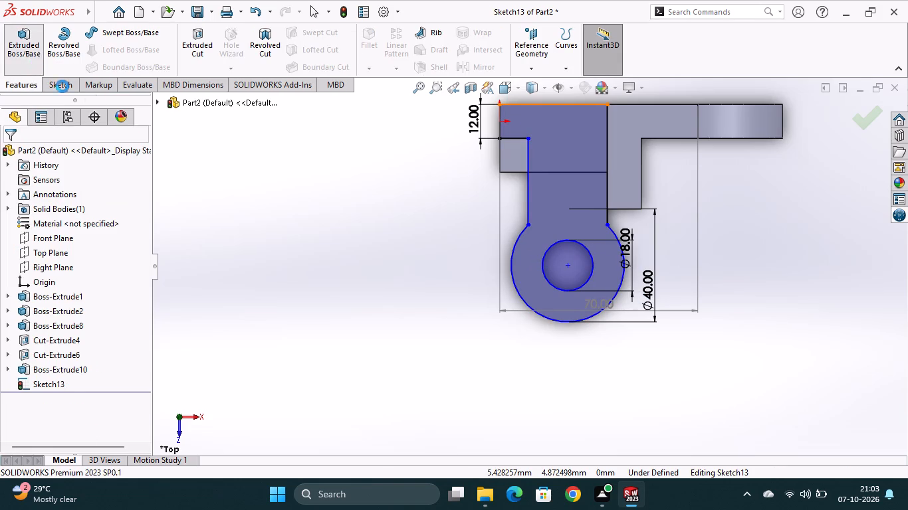
pyautogui.moveTo(586, 370); pyautogui.dragTo(590, 245, button='middle')
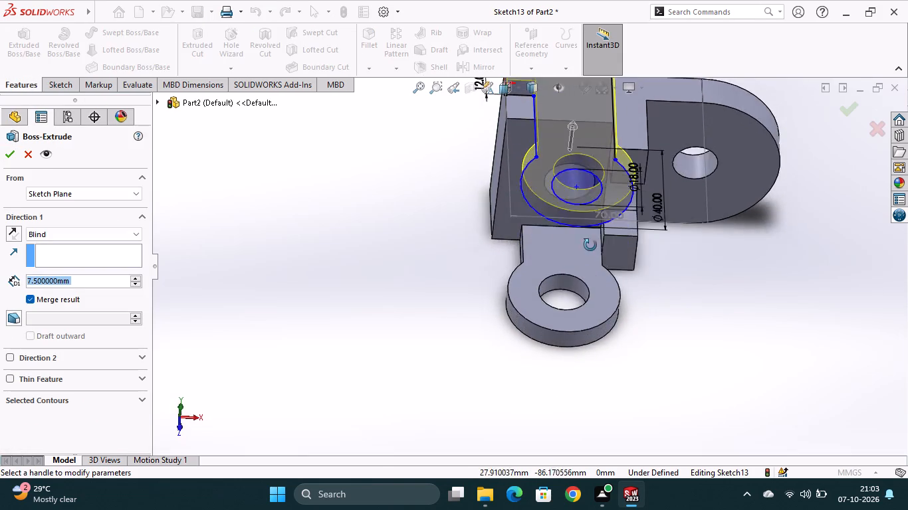
pyautogui.moveTo(590, 245); pyautogui.dragTo(590, 221, button='middle')
pyautogui.moveTo(667, 345); pyautogui.dragTo(659, 221, button='middle')
pyautogui.moveTo(815, 222); pyautogui.dragTo(794, 272, button='middle')
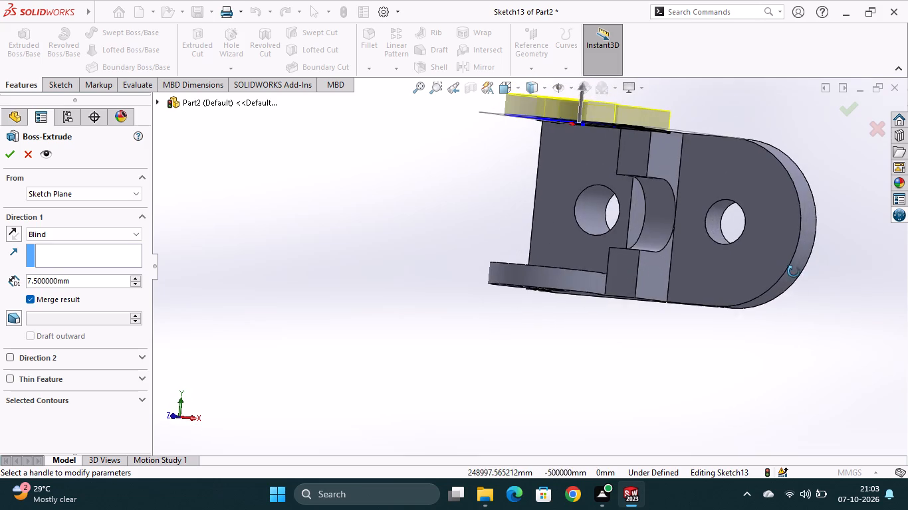
pyautogui.moveTo(794, 272); pyautogui.dragTo(785, 276, button='middle')
pyautogui.scroll(-1, 780, 279)
pyautogui.scroll(3, 701, 201)
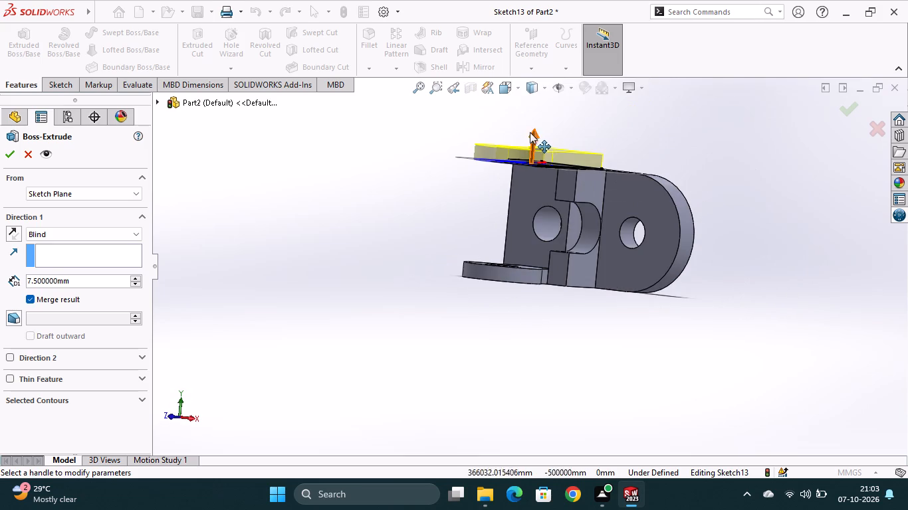
pyautogui.moveTo(534, 132); pyautogui.dragTo(534, 195)
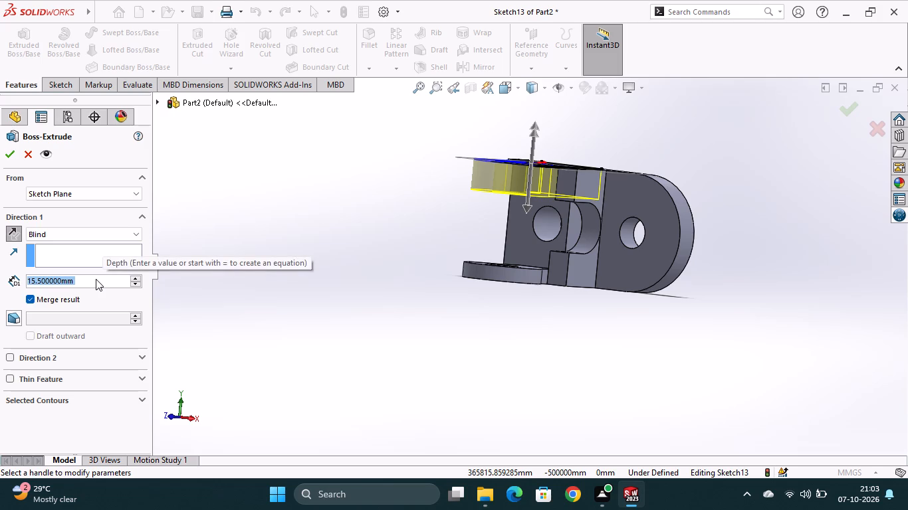
pyautogui.write('7.5')
pyautogui.press('Return')
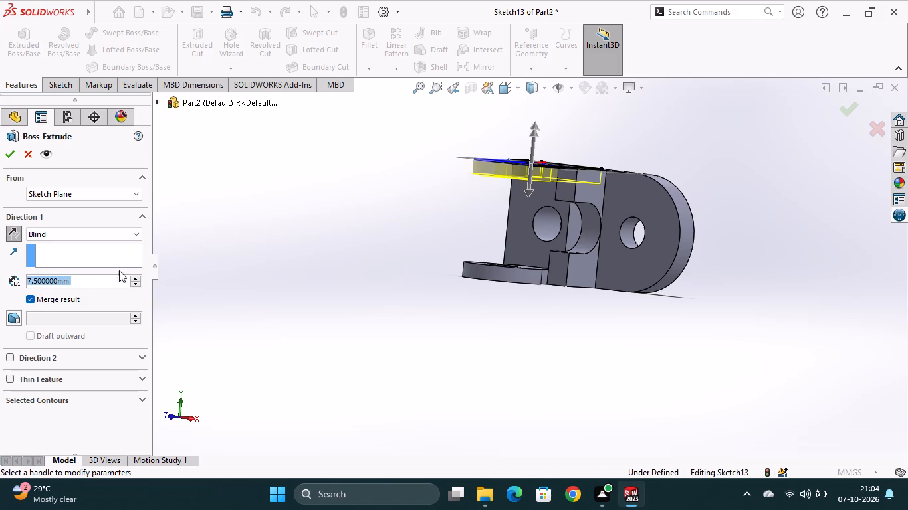
pyautogui.click(12, 155)
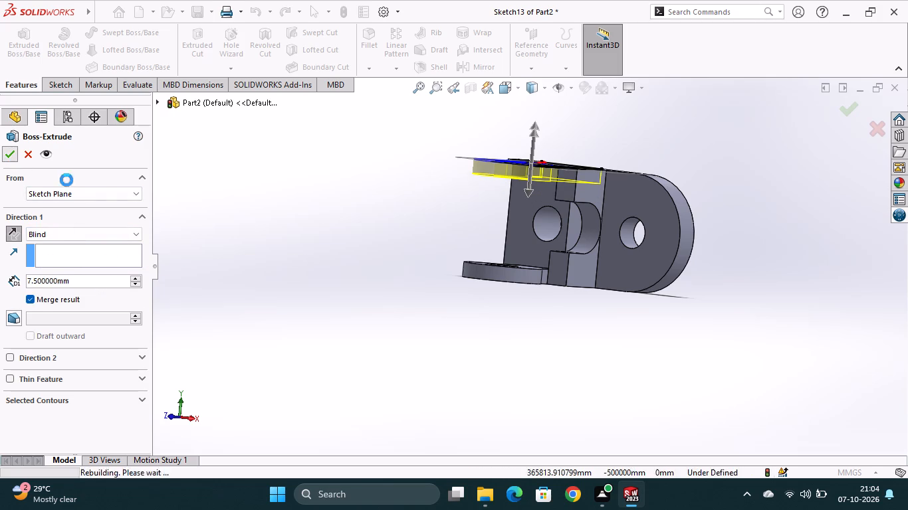
# Open the sketch of the two raised rectangular blocks beside the lugs for editing.
pyautogui.moveTo(492, 323); pyautogui.dragTo(512, 323, button='middle')
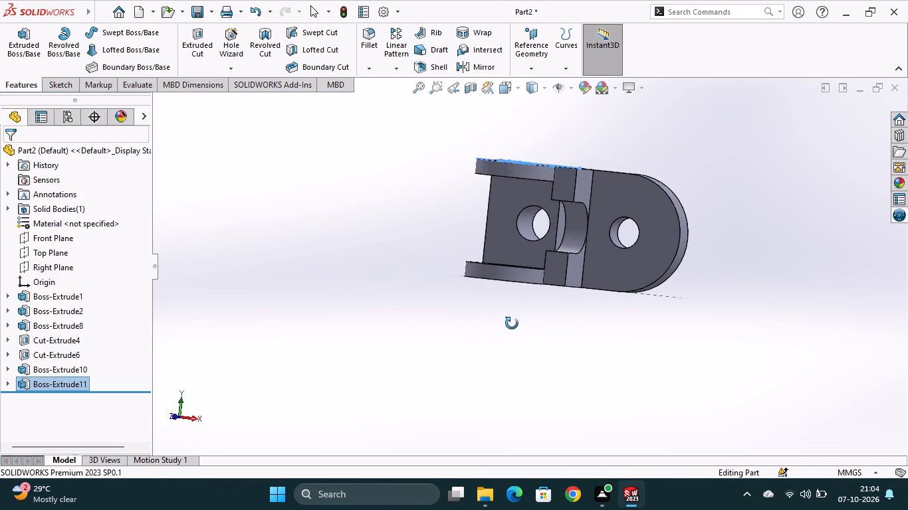
pyautogui.moveTo(512, 323); pyautogui.dragTo(494, 188, button='middle')
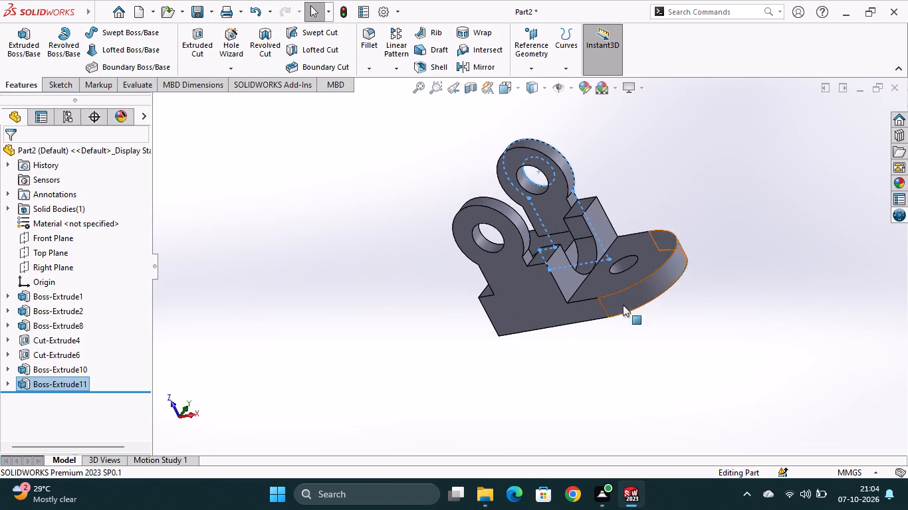
pyautogui.moveTo(639, 325); pyautogui.dragTo(616, 401, button='middle')
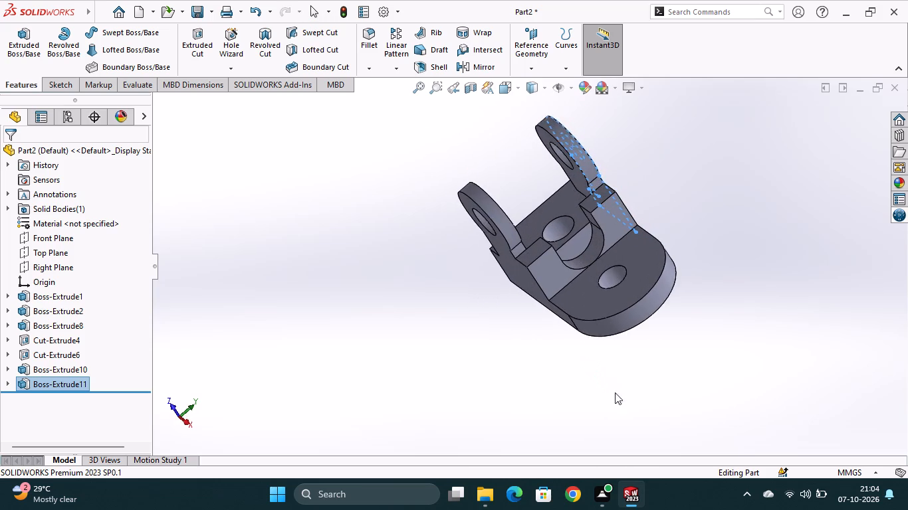
pyautogui.scroll(-1, 615, 392)
pyautogui.click(509, 222)
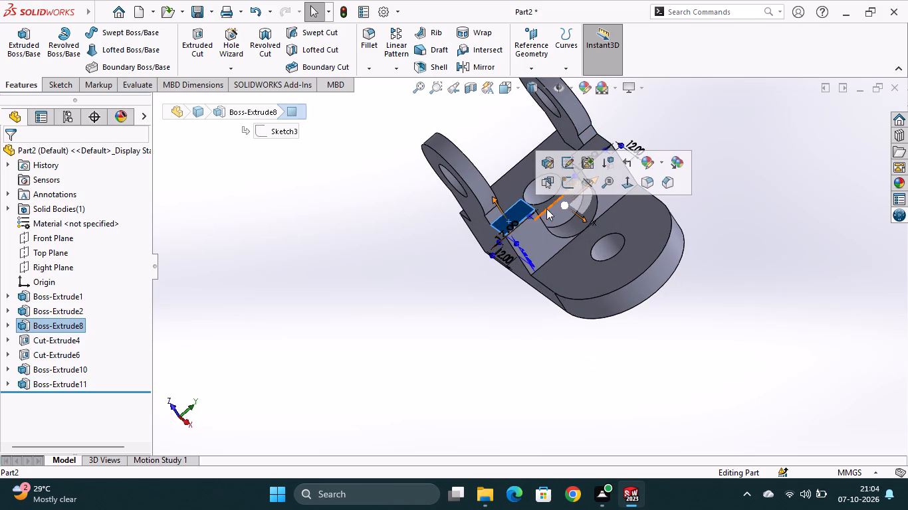
pyautogui.click(567, 169)
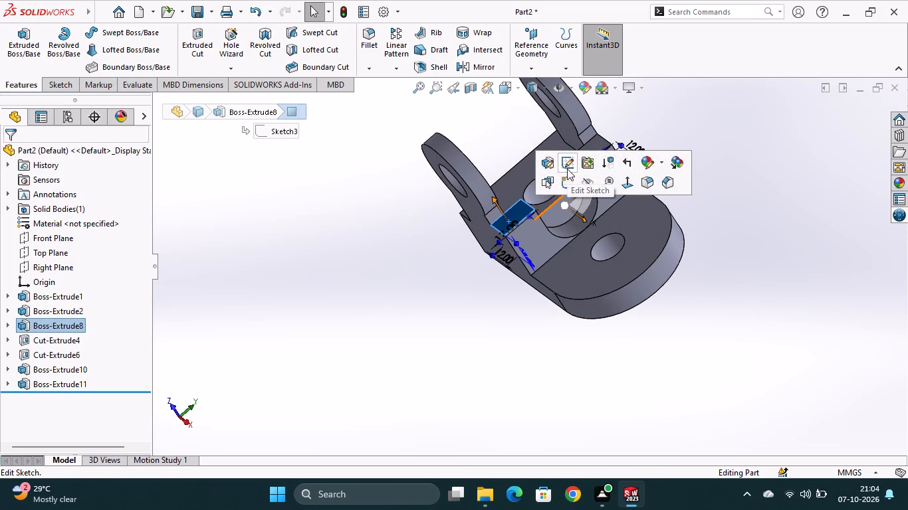
pyautogui.scroll(2, 569, 180)
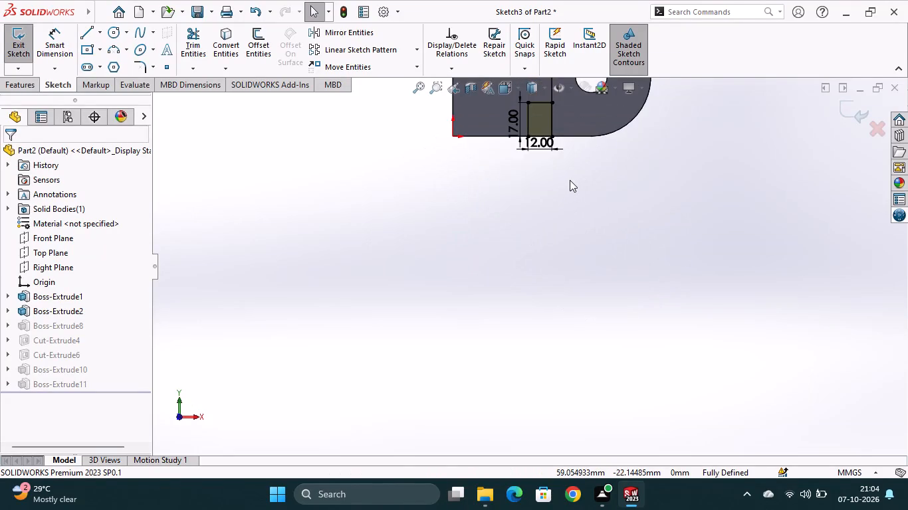
pyautogui.moveTo(588, 214); pyautogui.dragTo(572, 126, button='middle')
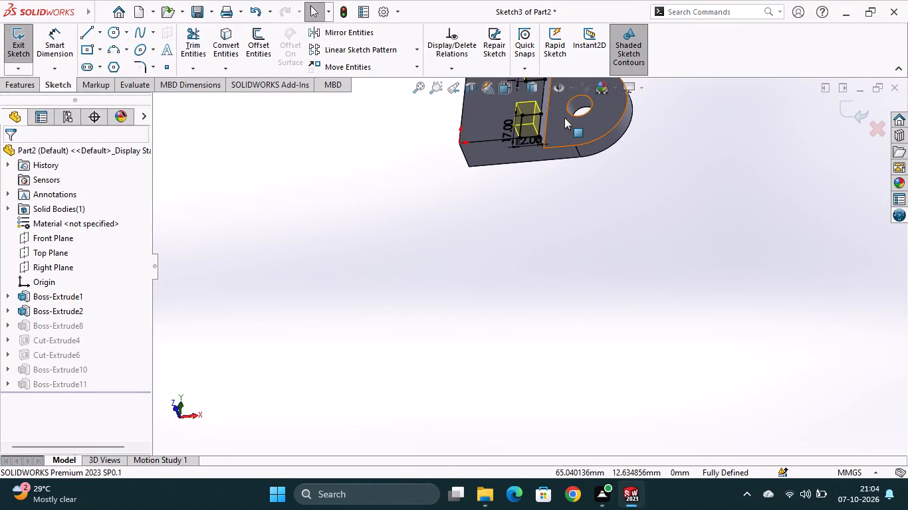
pyautogui.scroll(2, 561, 175)
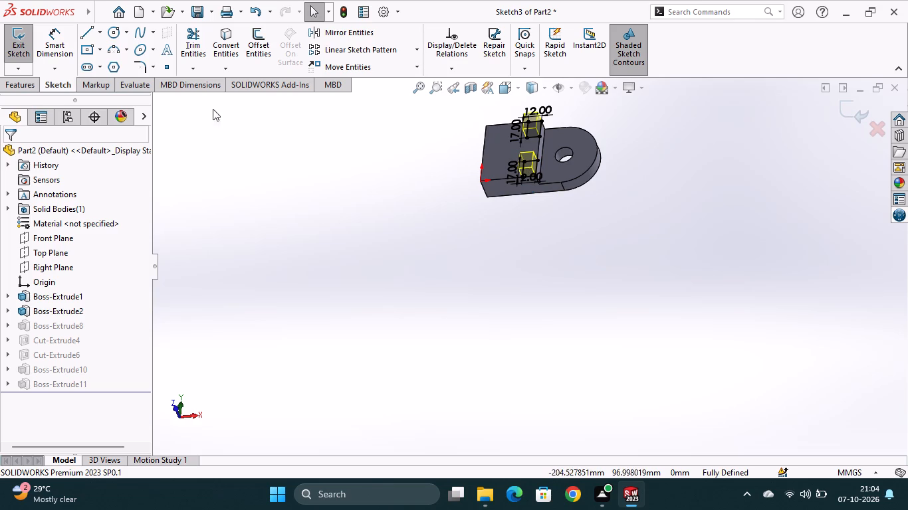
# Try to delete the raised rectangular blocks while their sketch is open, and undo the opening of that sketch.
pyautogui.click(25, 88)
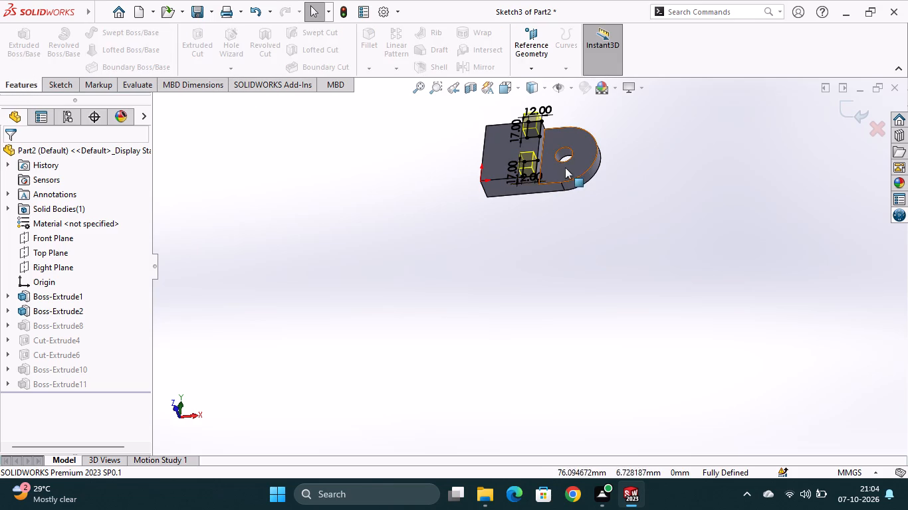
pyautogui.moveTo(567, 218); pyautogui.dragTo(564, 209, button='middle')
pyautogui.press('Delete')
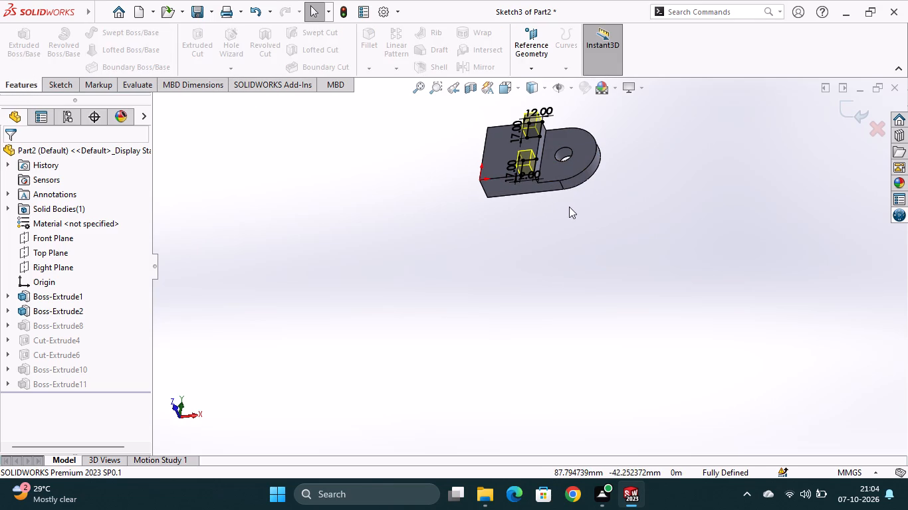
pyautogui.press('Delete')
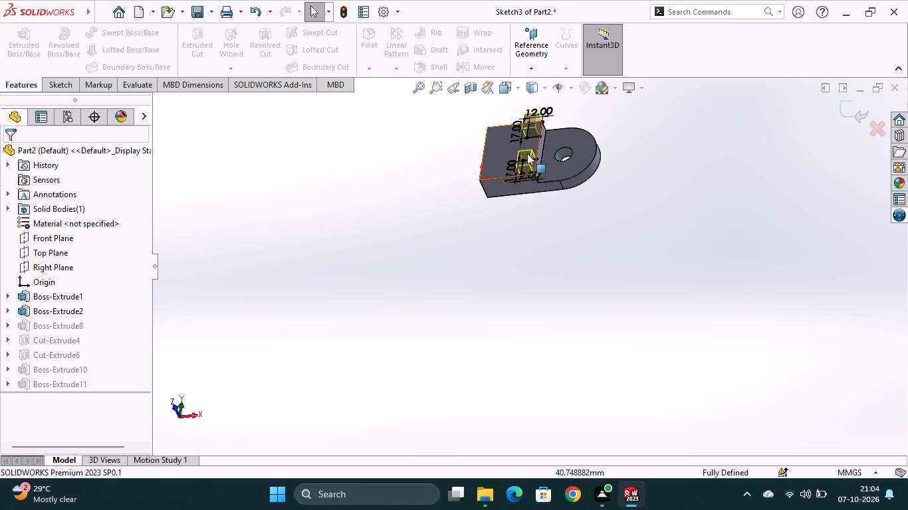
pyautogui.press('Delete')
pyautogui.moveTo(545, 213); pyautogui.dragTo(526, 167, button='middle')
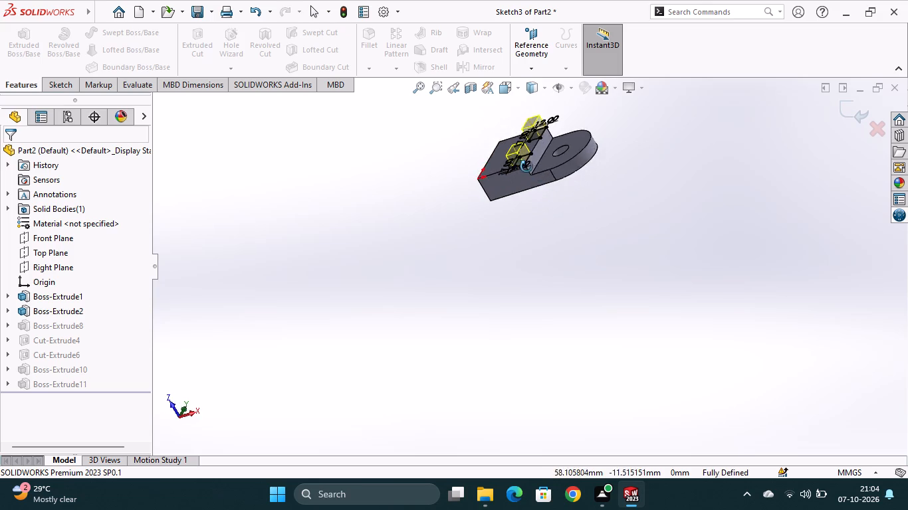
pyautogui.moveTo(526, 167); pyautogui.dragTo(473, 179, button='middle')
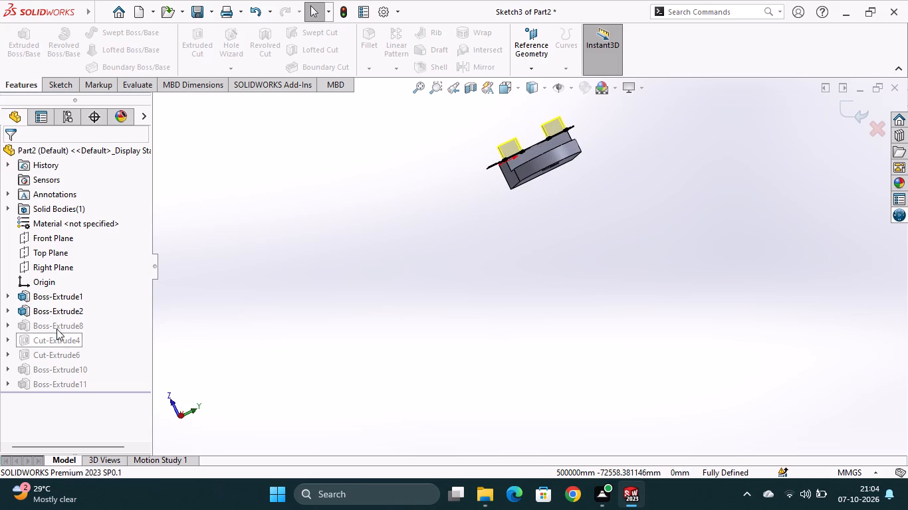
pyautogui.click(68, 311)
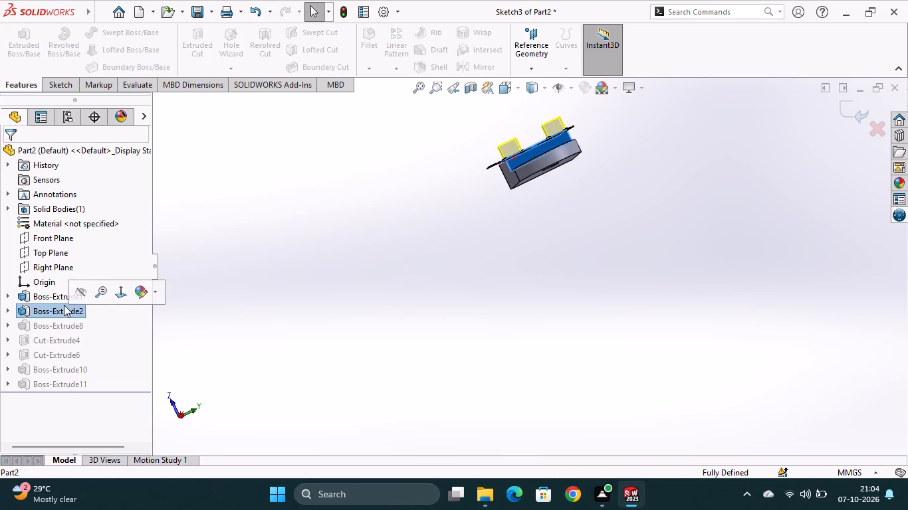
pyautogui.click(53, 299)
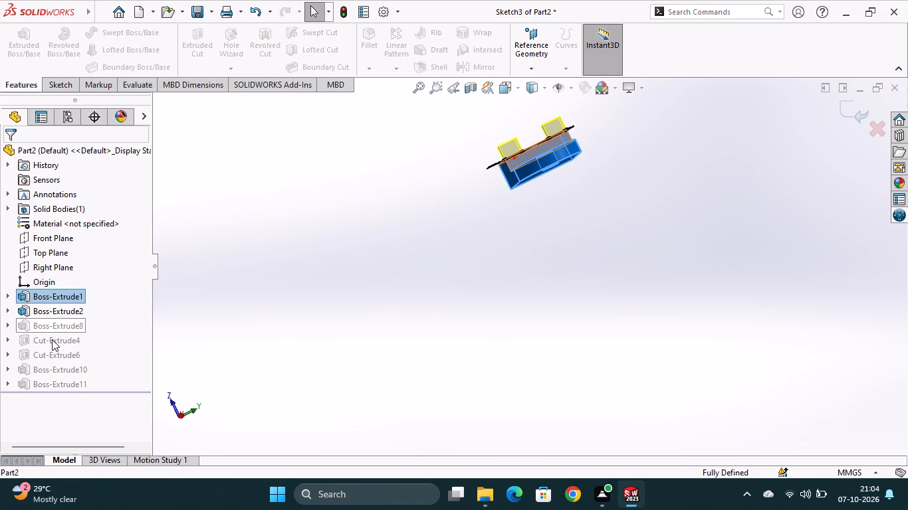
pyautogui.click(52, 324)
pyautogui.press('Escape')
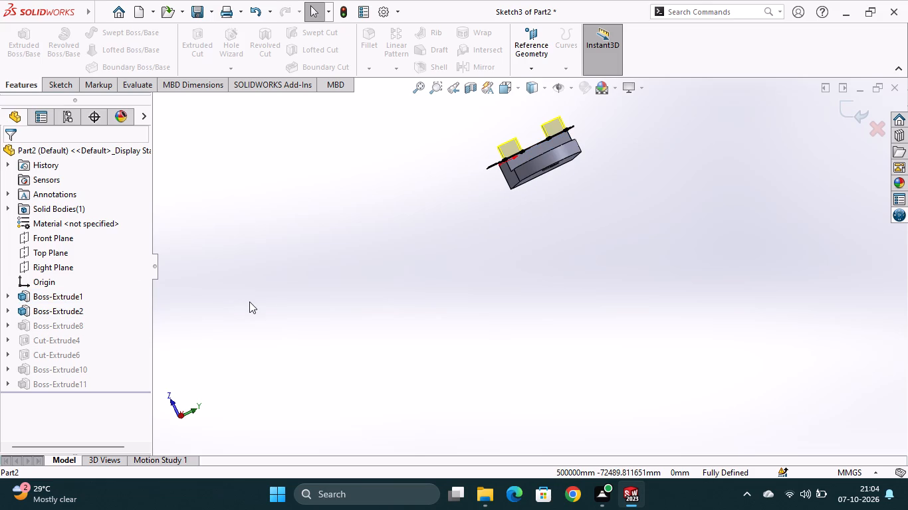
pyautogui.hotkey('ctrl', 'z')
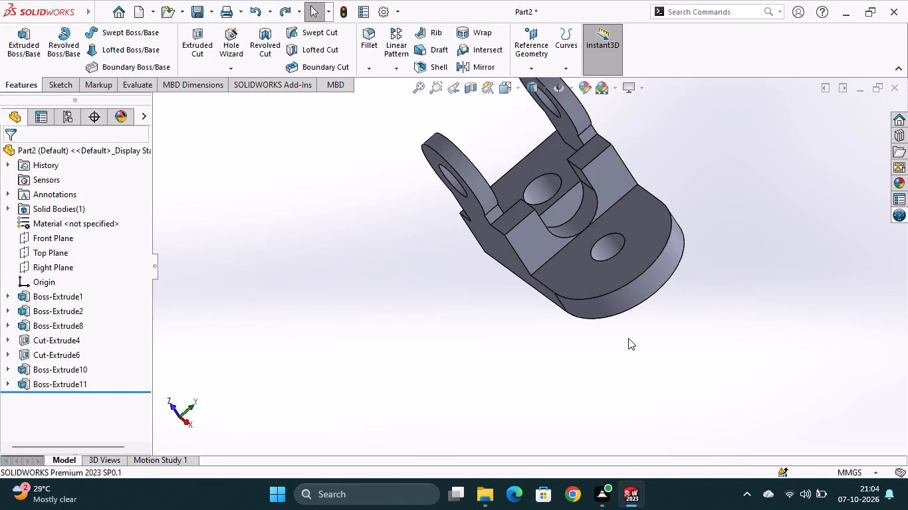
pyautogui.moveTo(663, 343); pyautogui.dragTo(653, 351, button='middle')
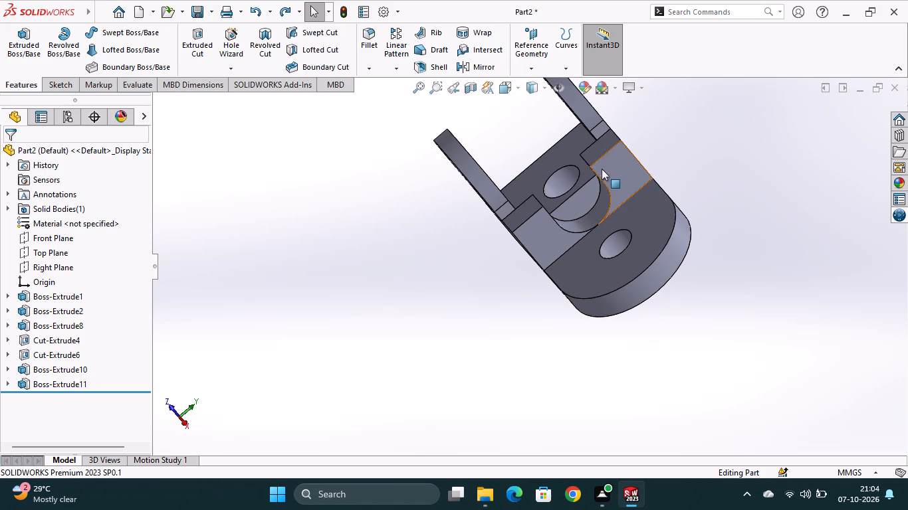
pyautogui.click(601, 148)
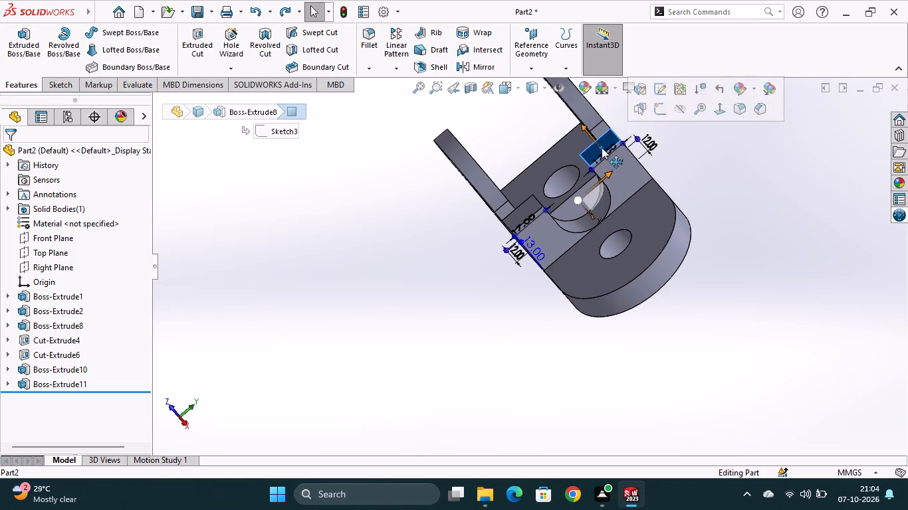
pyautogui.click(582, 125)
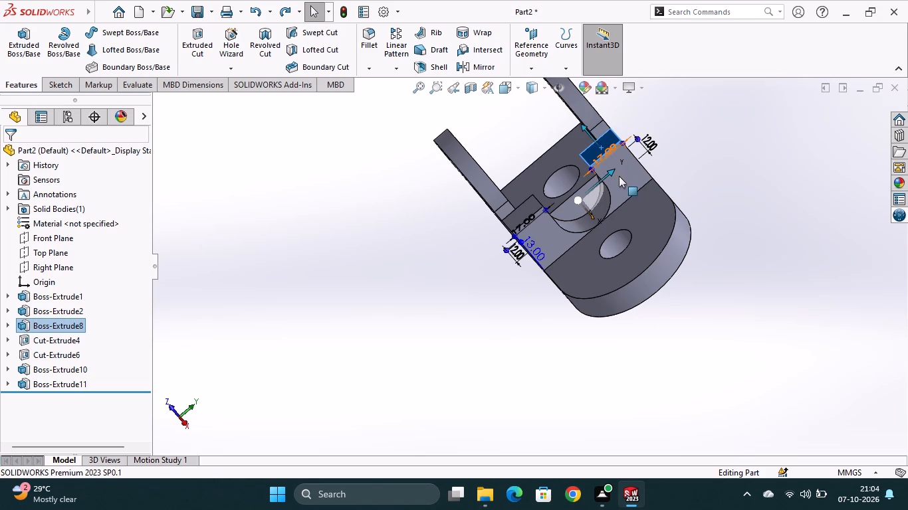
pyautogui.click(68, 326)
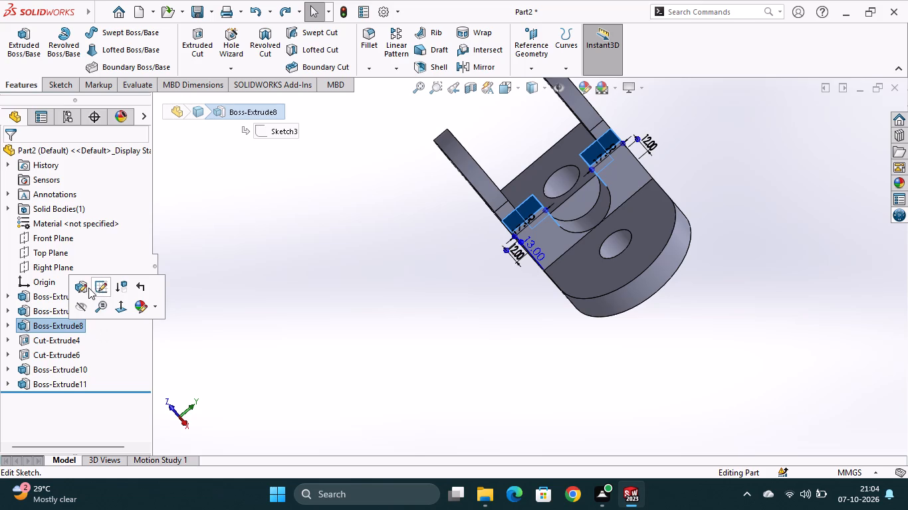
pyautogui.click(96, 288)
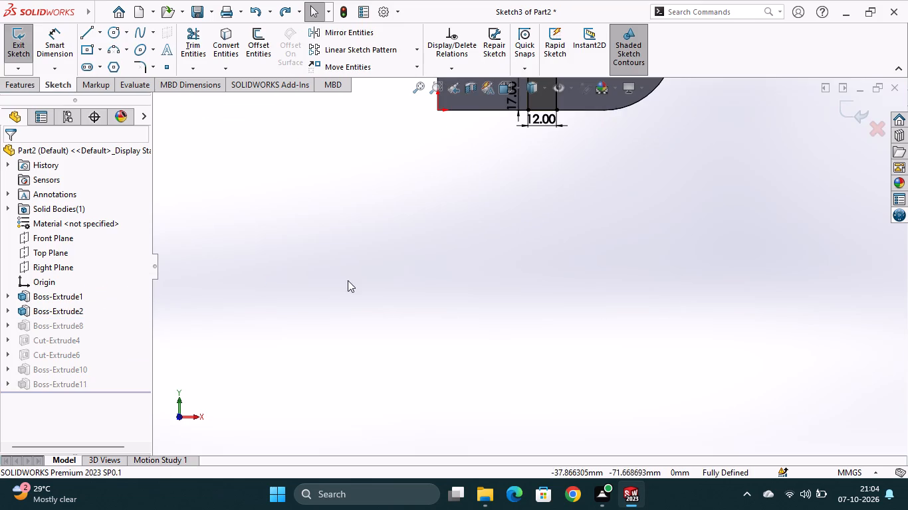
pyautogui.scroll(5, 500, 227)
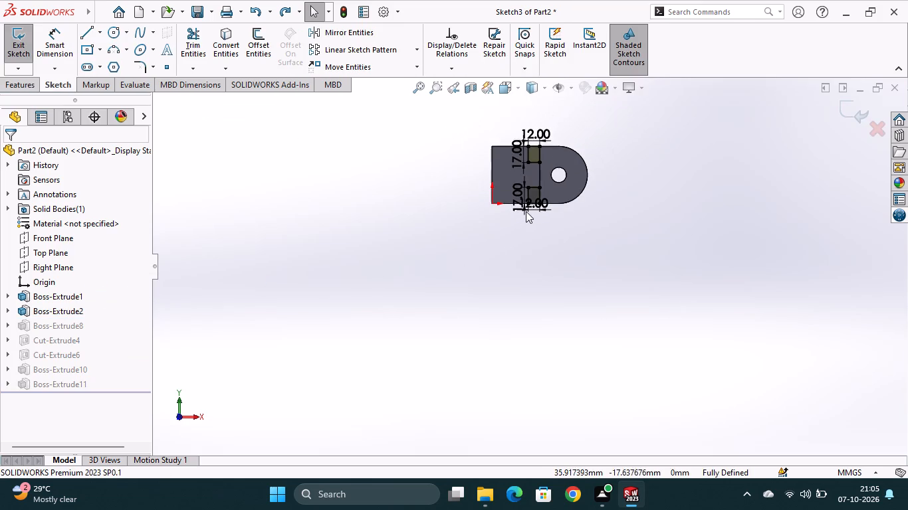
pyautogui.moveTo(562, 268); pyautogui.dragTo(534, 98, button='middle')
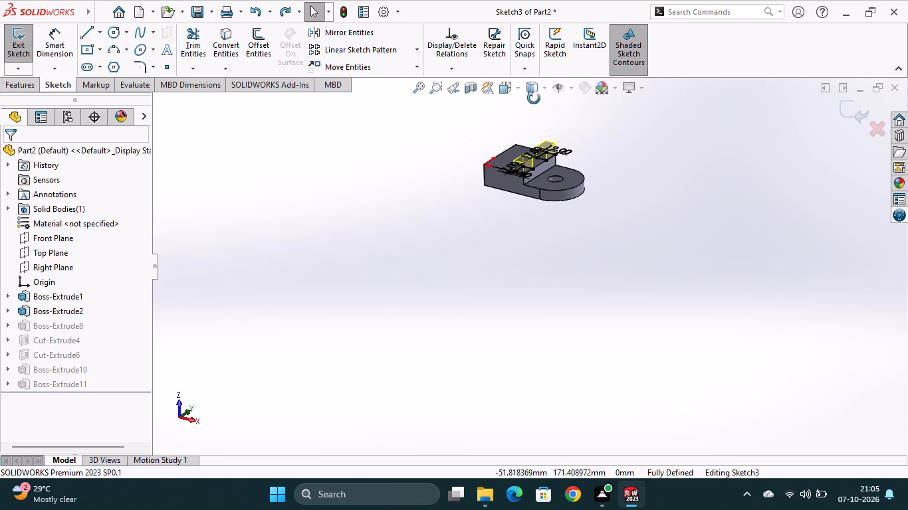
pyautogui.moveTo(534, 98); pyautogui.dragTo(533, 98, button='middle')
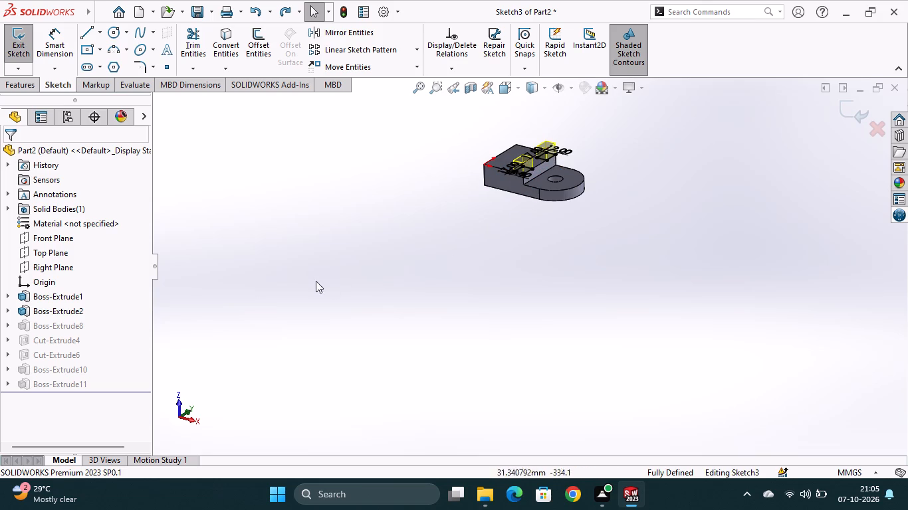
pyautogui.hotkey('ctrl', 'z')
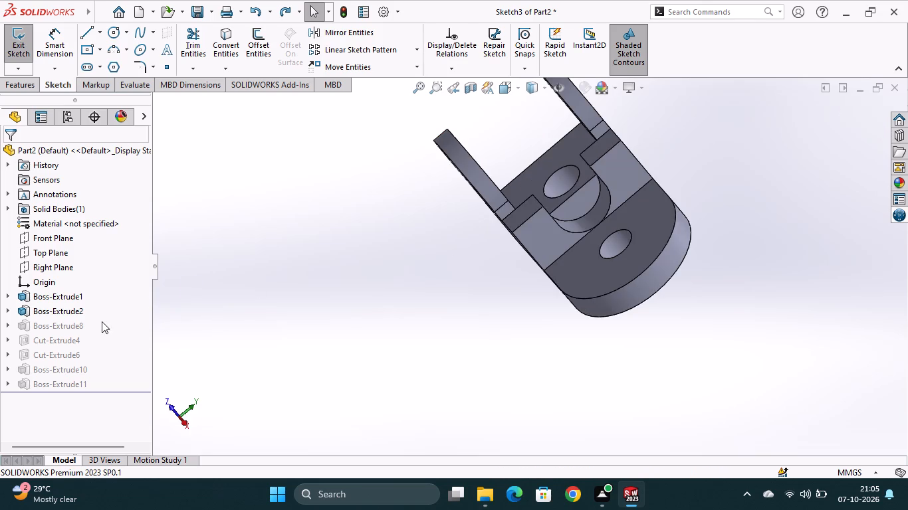
# Delete the raised blocks' extrusion Boss-Extrude8 together with its dependent cut and lug features, keeping the block sketch.
pyautogui.rightClick(69, 326)
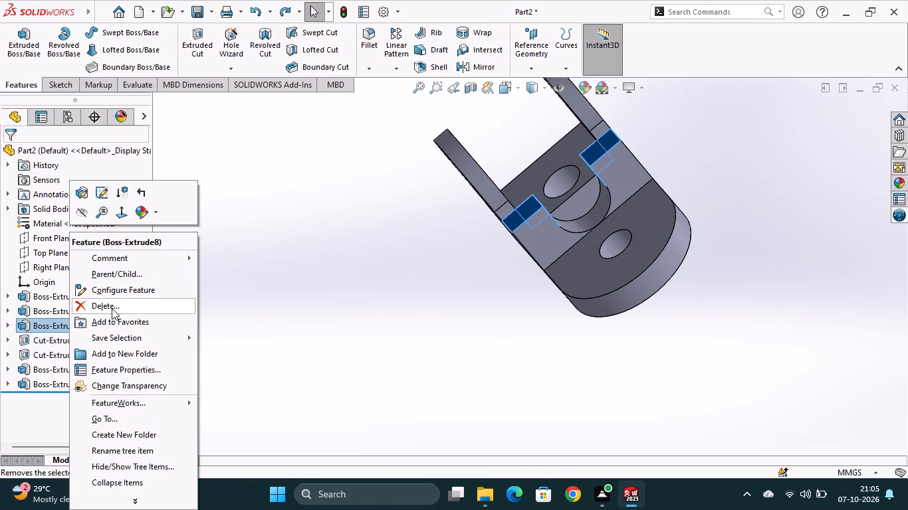
pyautogui.click(112, 308)
pyautogui.click(534, 181)
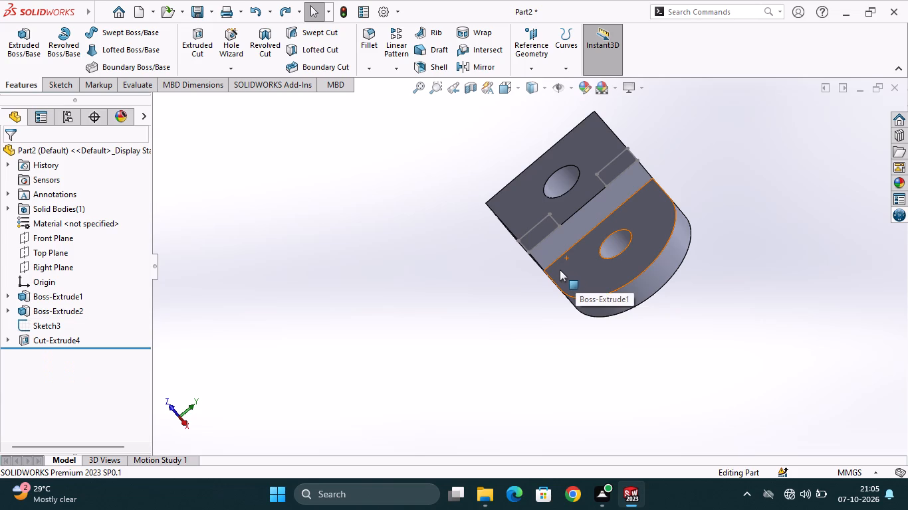
# Redo the sketch edit so that the two-rectangle block sketch, Sketch3, is open for editing.
pyautogui.hotkey('ctrl', 'y')
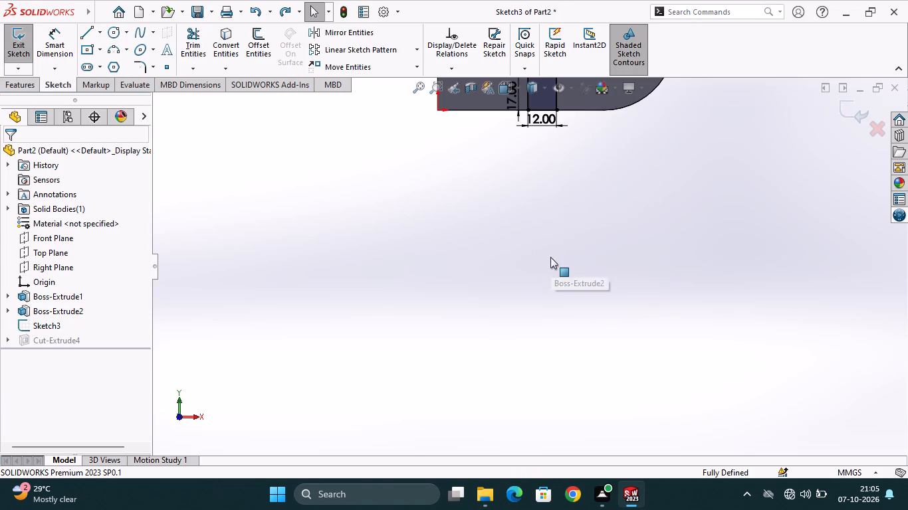
pyautogui.scroll(5, 568, 197)
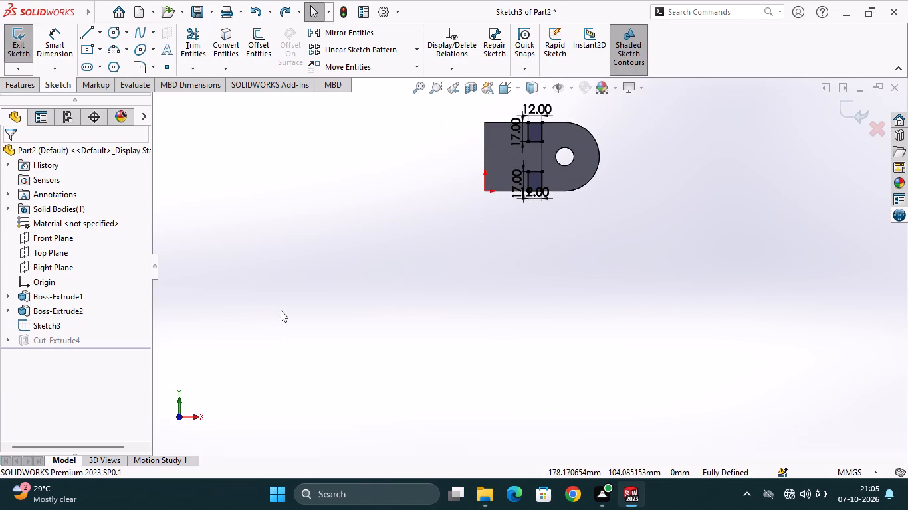
pyautogui.hotkey('ctrl', 'y')
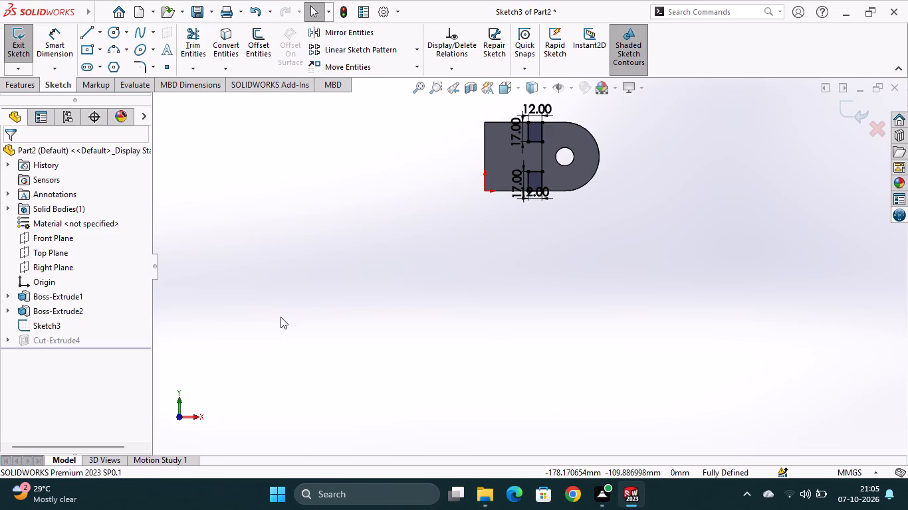
pyautogui.hotkey('ctrl', 'z')
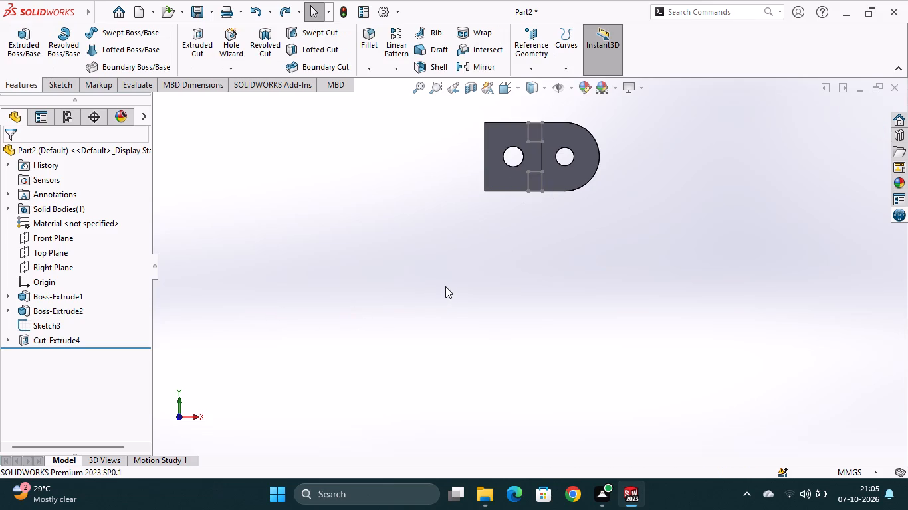
pyautogui.hotkey('ctrl', 'y')
pyautogui.hotkey('ctrl', 'y')
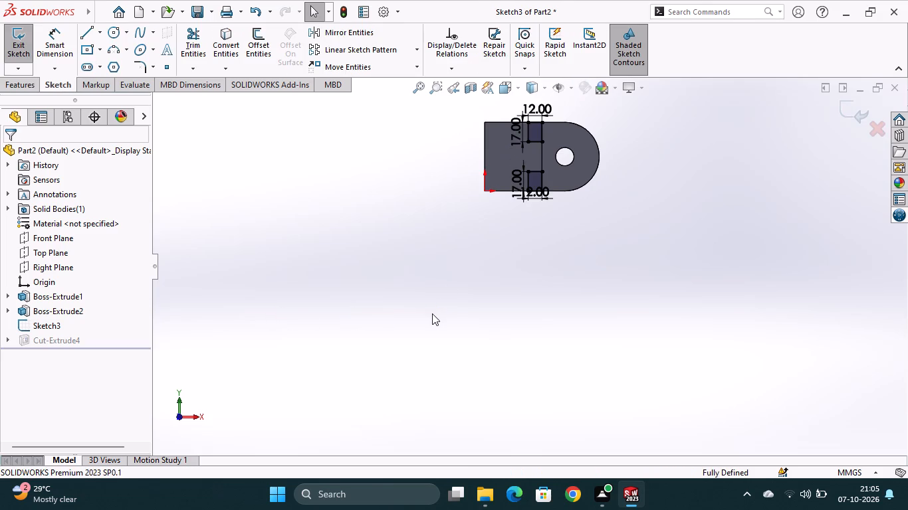
pyautogui.hotkey('ctrl', 'y')
pyautogui.hotkey('ctrl', 'y')
pyautogui.hotkey('ctrl', 'y')
pyautogui.hotkey('ctrl', 'y')
pyautogui.hotkey('ctrl', 'y')
# Examine the two block rectangles on the stepped base from several angles.
pyautogui.moveTo(581, 241); pyautogui.dragTo(604, 149, button='middle')
pyautogui.scroll(-1, 581, 241)
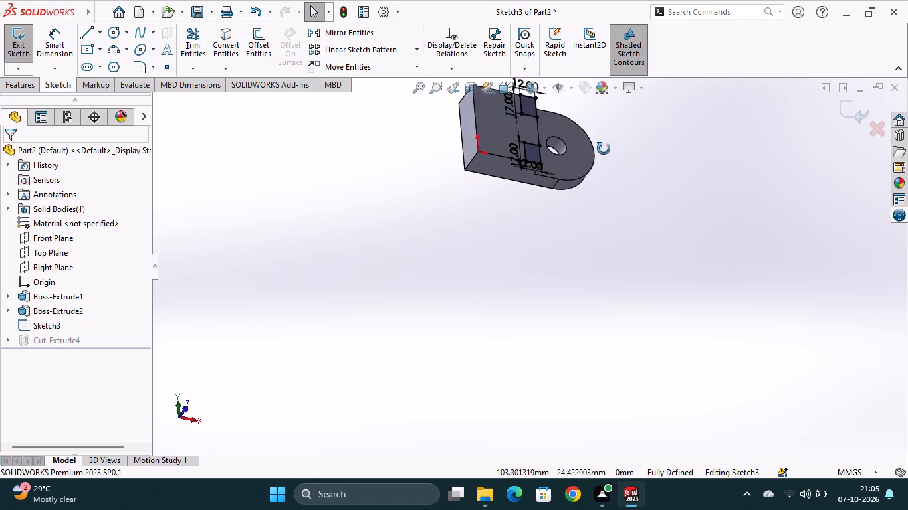
pyautogui.moveTo(604, 149); pyautogui.dragTo(562, 101, button='middle')
pyautogui.scroll(1, 577, 116)
pyautogui.moveTo(618, 237); pyautogui.dragTo(561, 208, button='middle')
pyautogui.scroll(-1, 618, 237)
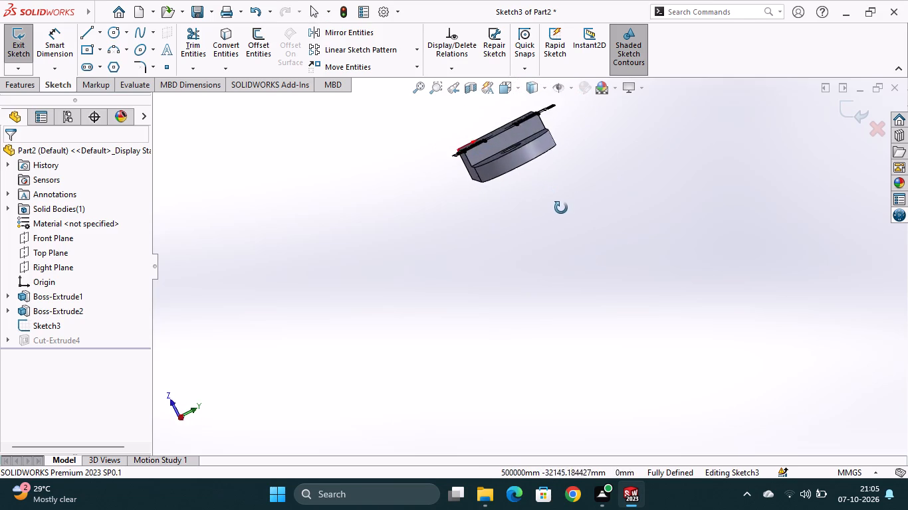
pyautogui.moveTo(561, 208); pyautogui.dragTo(597, 181, button='middle')
pyautogui.moveTo(584, 181); pyautogui.dragTo(590, 202, button='middle')
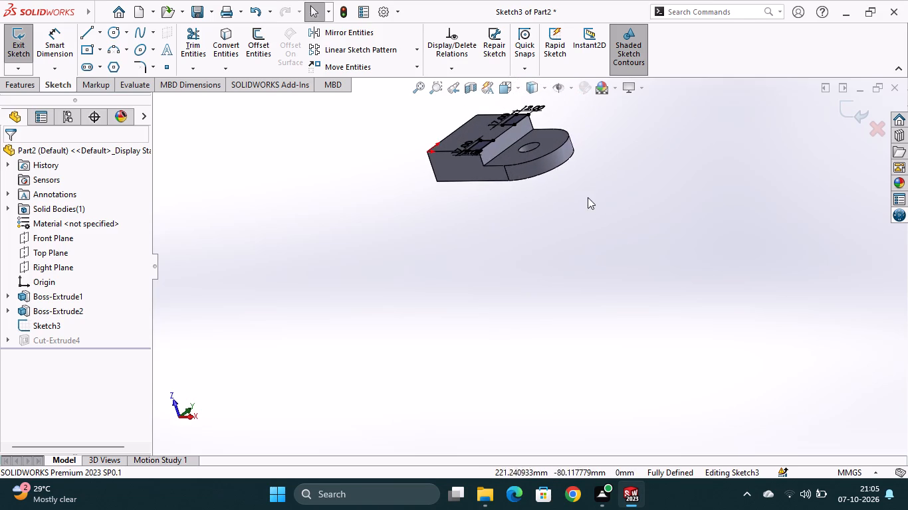
pyautogui.moveTo(588, 197); pyautogui.dragTo(602, 157, button='middle')
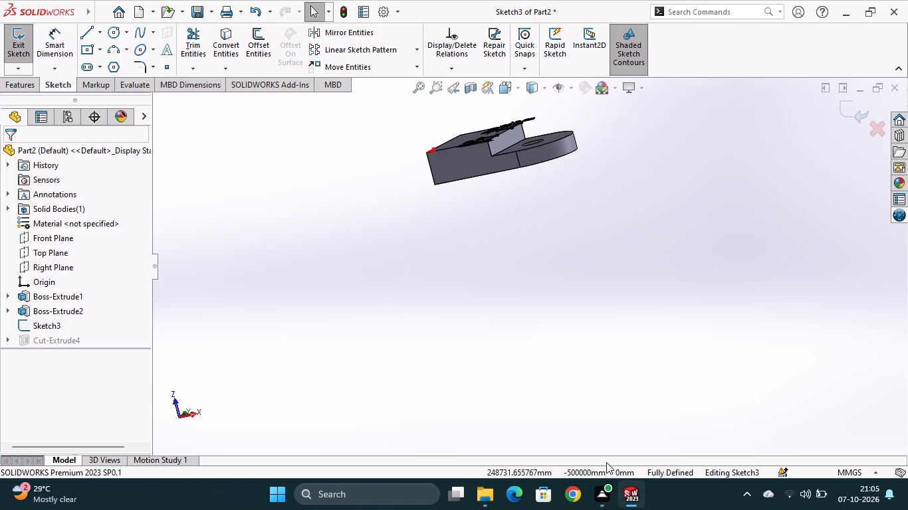
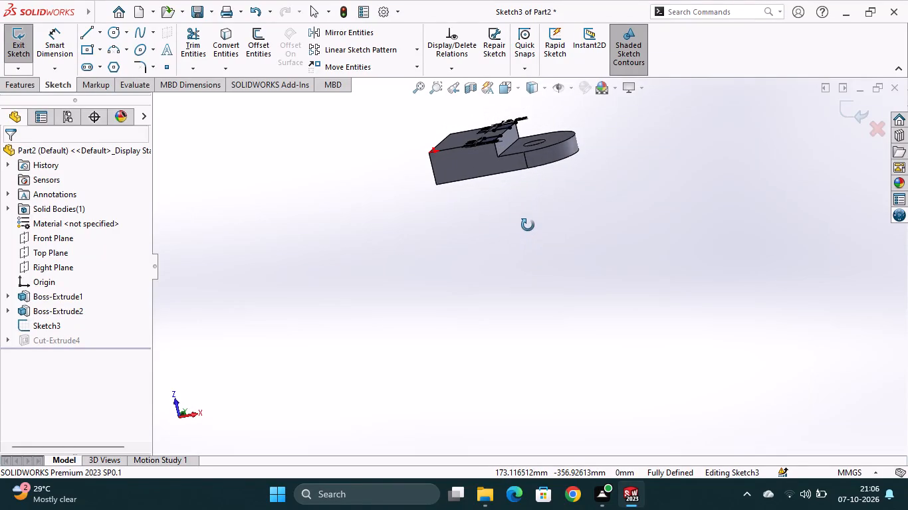
# Undo the opening of the block sketch and the deletion of Boss-Extrude8 with its dependent cut and lug features.
pyautogui.scroll(1, 528, 225)
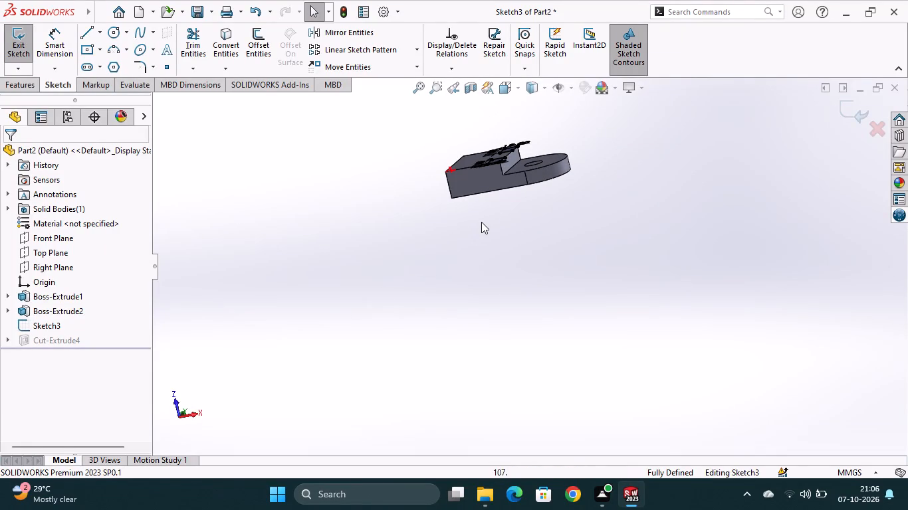
pyautogui.moveTo(493, 217); pyautogui.dragTo(525, 288, button='middle')
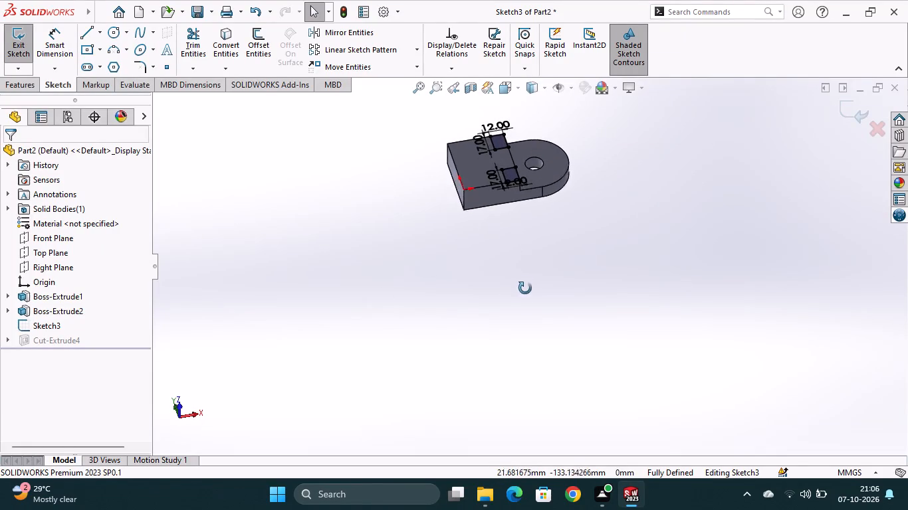
pyautogui.moveTo(525, 288); pyautogui.dragTo(525, 289, button='middle')
pyautogui.scroll(-1, 525, 289)
pyautogui.hotkey('ctrl', 'z')
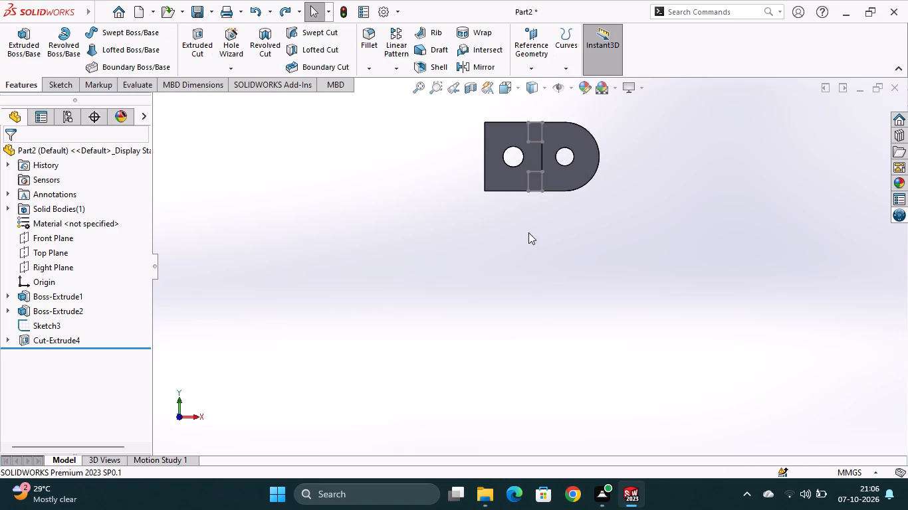
pyautogui.hotkey('ctrl', 'z')
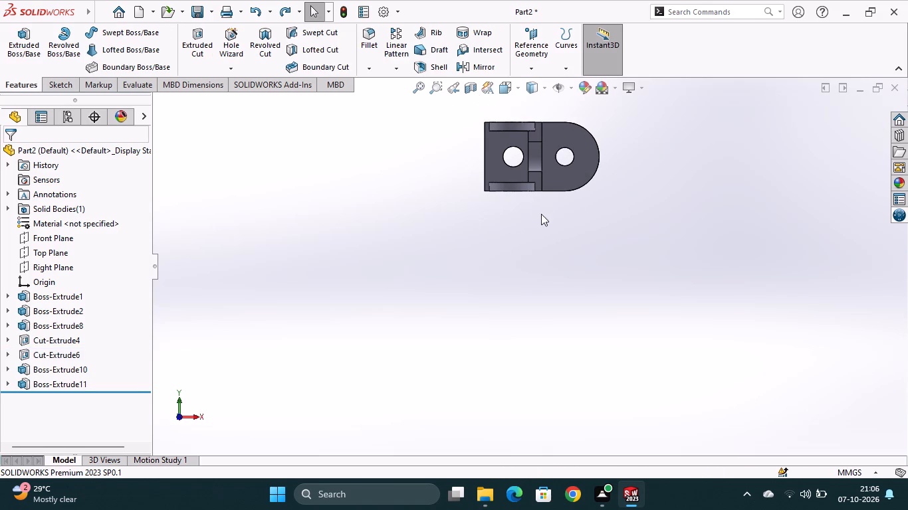
# Examine the bracket's lugs, raised blocks and stepped base from several angles.
pyautogui.moveTo(556, 216); pyautogui.dragTo(552, 127, button='middle')
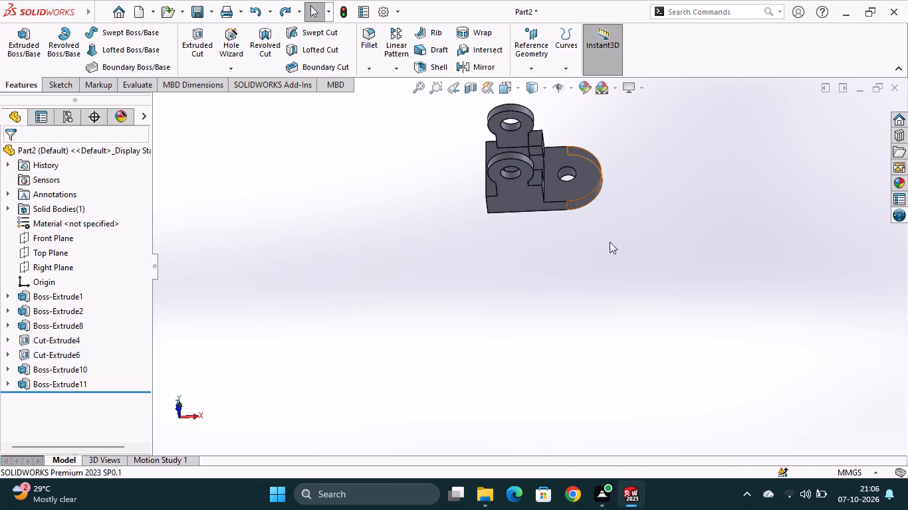
pyautogui.moveTo(610, 242); pyautogui.dragTo(548, 230, button='middle')
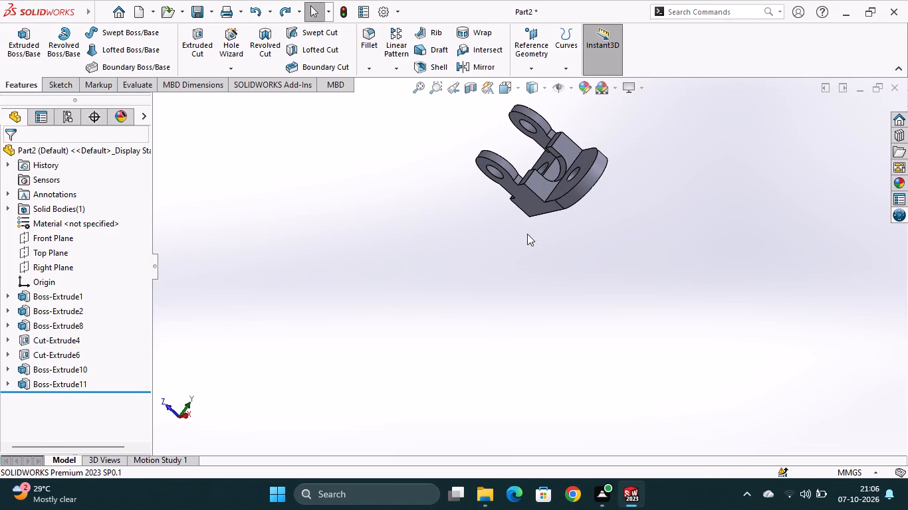
pyautogui.scroll(-1, 315, 300)
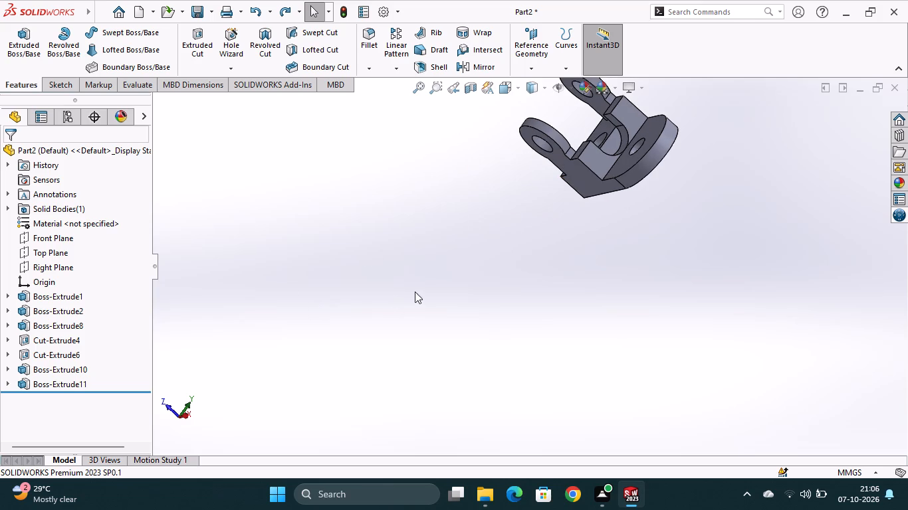
pyautogui.scroll(4, 564, 270)
pyautogui.moveTo(625, 231); pyautogui.dragTo(661, 226, button='middle')
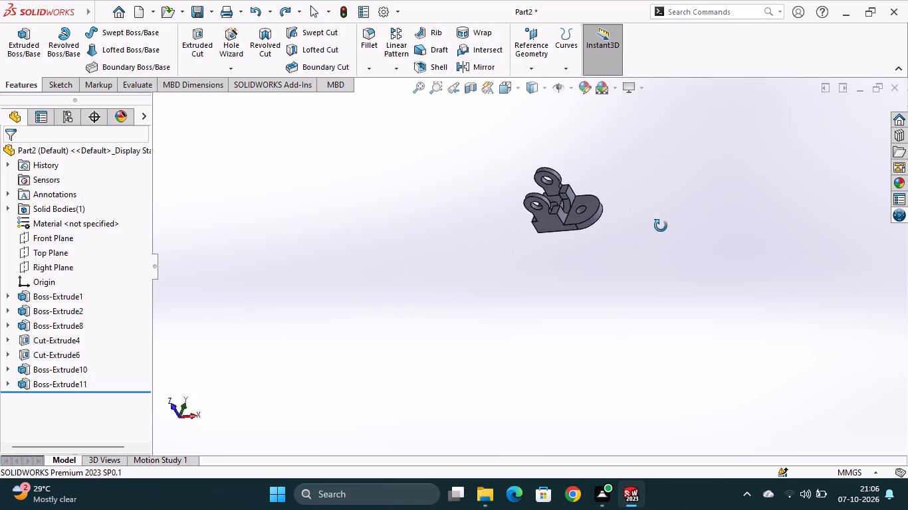
pyautogui.moveTo(661, 226); pyautogui.dragTo(677, 197, button='middle')
pyautogui.scroll(2, 591, 211)
pyautogui.scroll(-6, 565, 230)
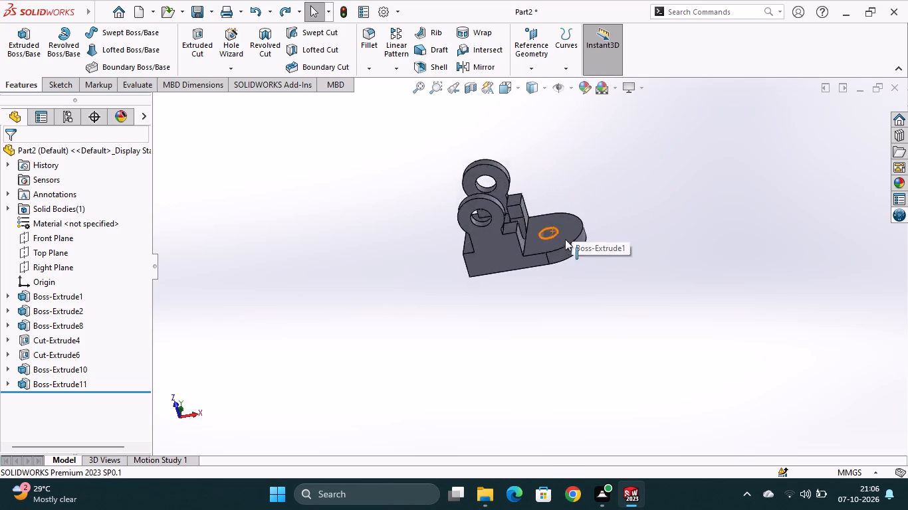
pyautogui.scroll(-2, 565, 239)
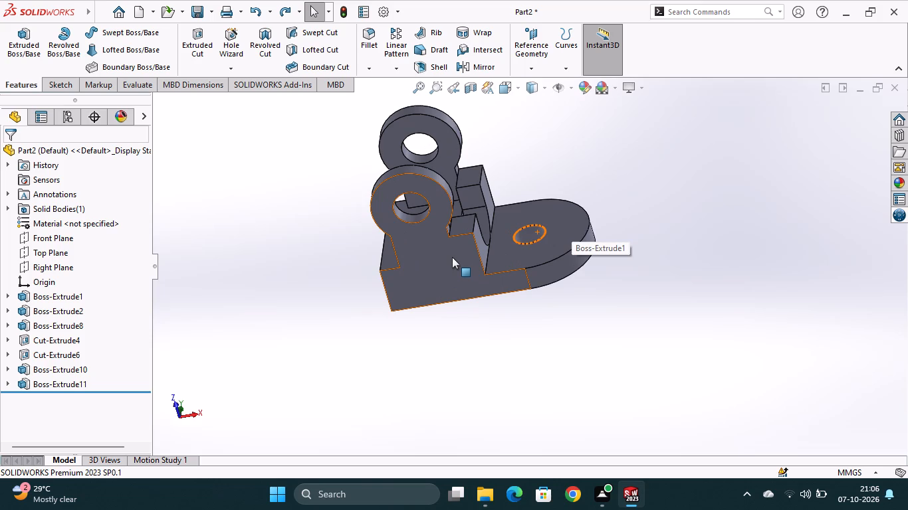
# Start a sketch on the bracket's long flat side face and draw a circle of about 7.7 mm radius below the lug.
pyautogui.moveTo(534, 359); pyautogui.dragTo(566, 331, button='middle')
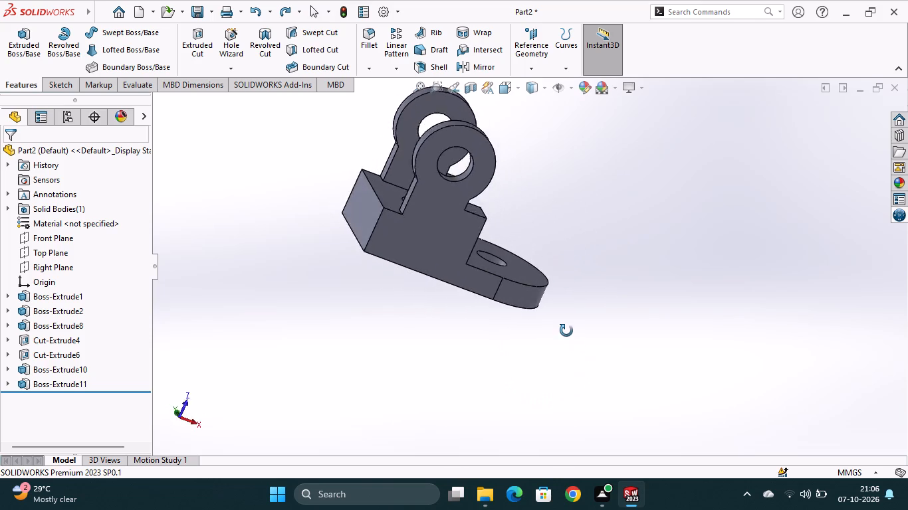
pyautogui.moveTo(566, 331); pyautogui.dragTo(539, 329, button='middle')
pyautogui.click(425, 257)
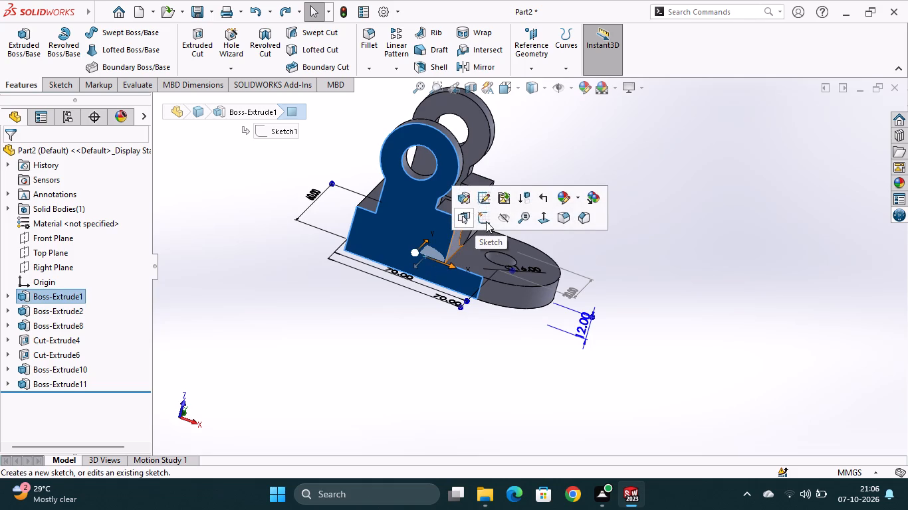
pyautogui.click(486, 218)
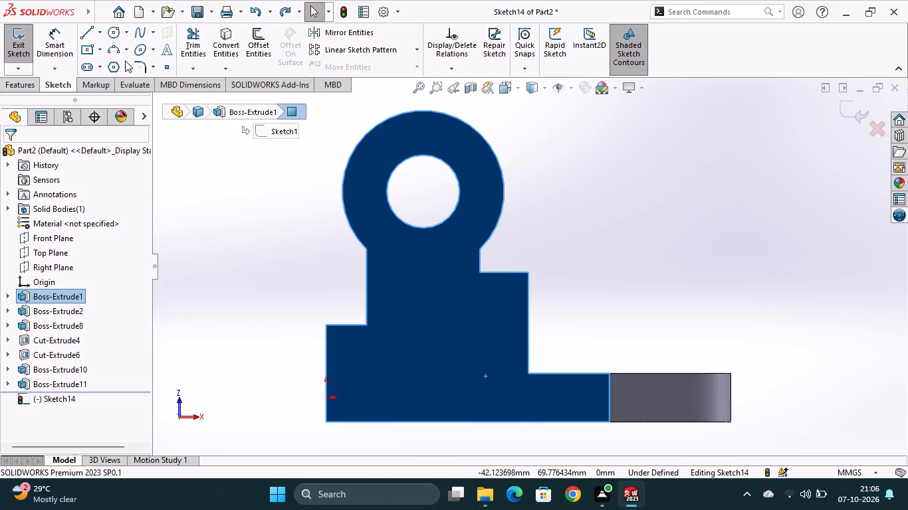
pyautogui.click(111, 34)
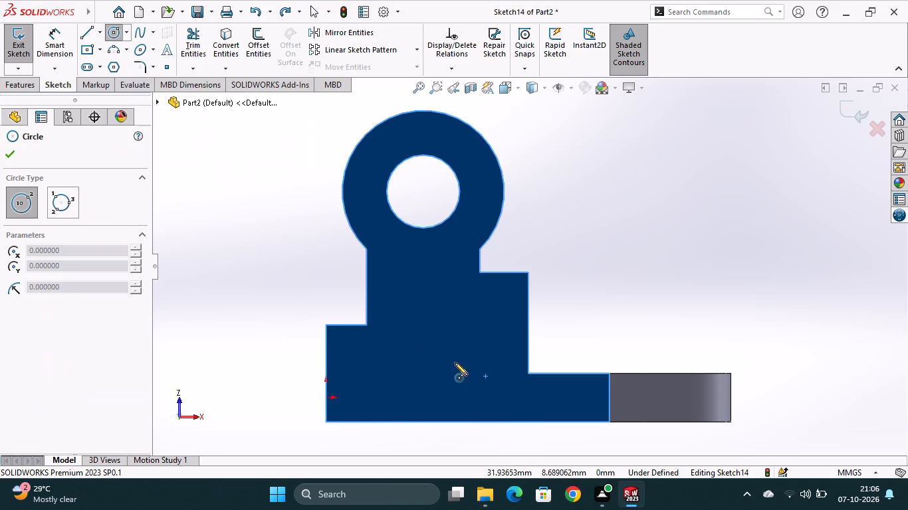
pyautogui.click(439, 363)
pyautogui.click(454, 390)
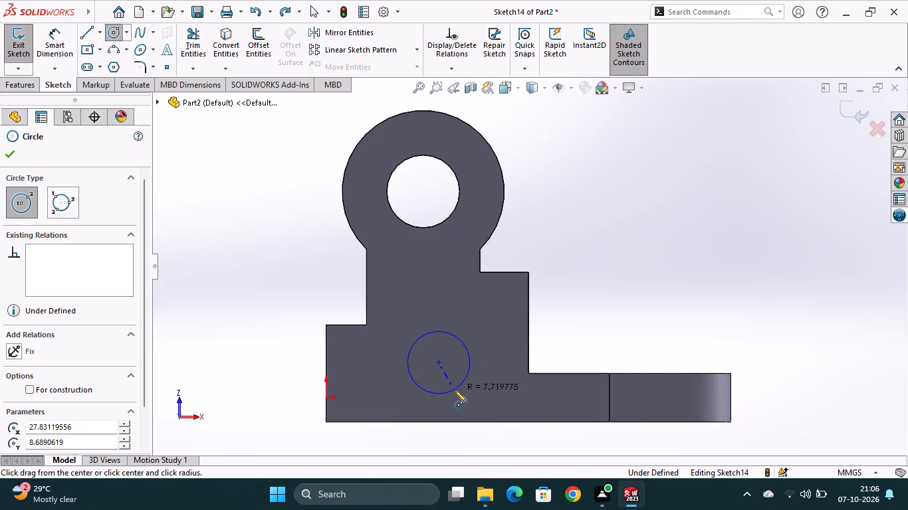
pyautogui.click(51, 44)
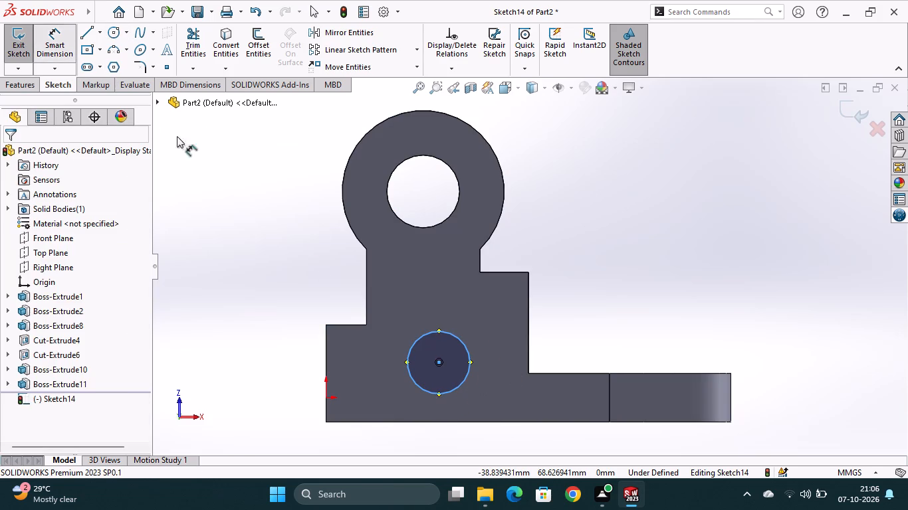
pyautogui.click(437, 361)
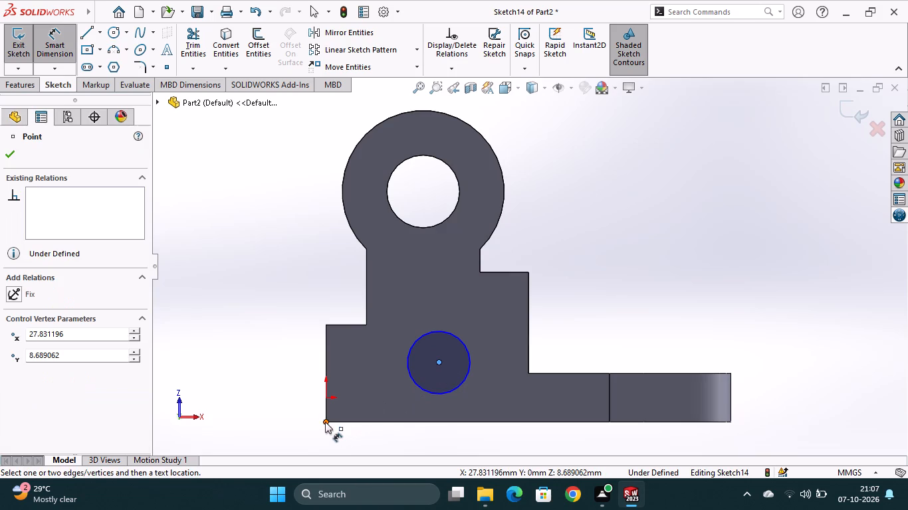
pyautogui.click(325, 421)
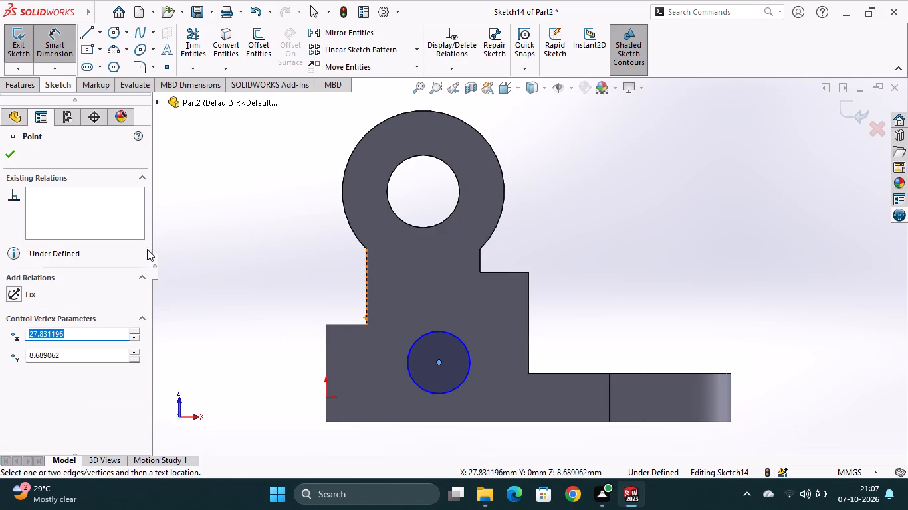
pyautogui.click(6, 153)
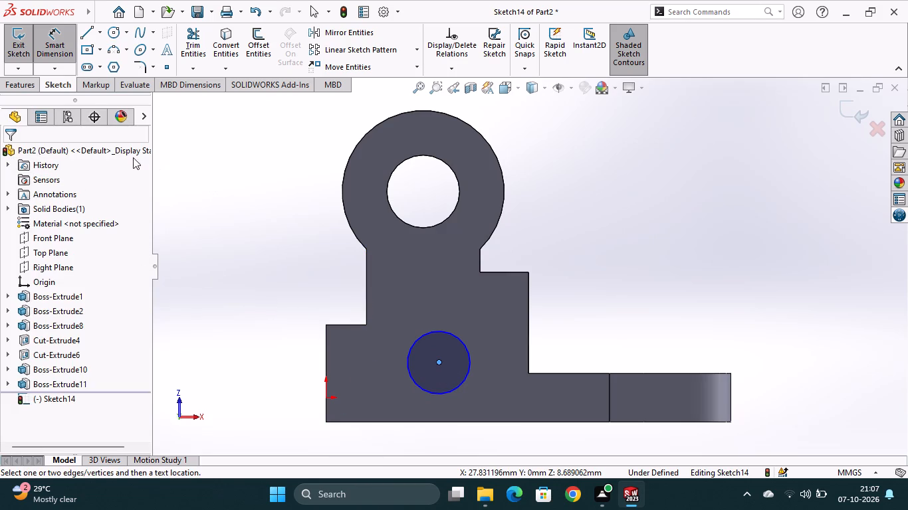
# Dimension the circle's centre 12 mm above the bottom edge of the side face.
pyautogui.click(56, 42)
pyautogui.click(62, 46)
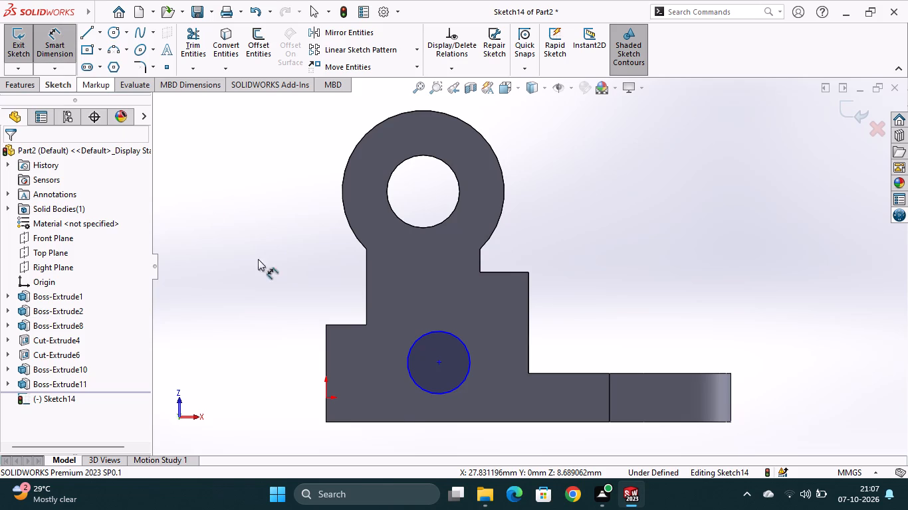
pyautogui.click(439, 361)
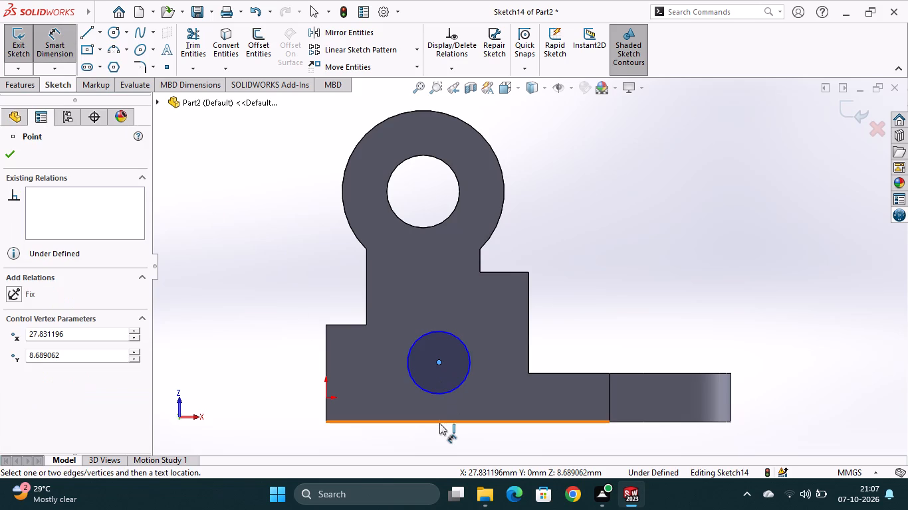
pyautogui.click(439, 423)
pyautogui.click(293, 390)
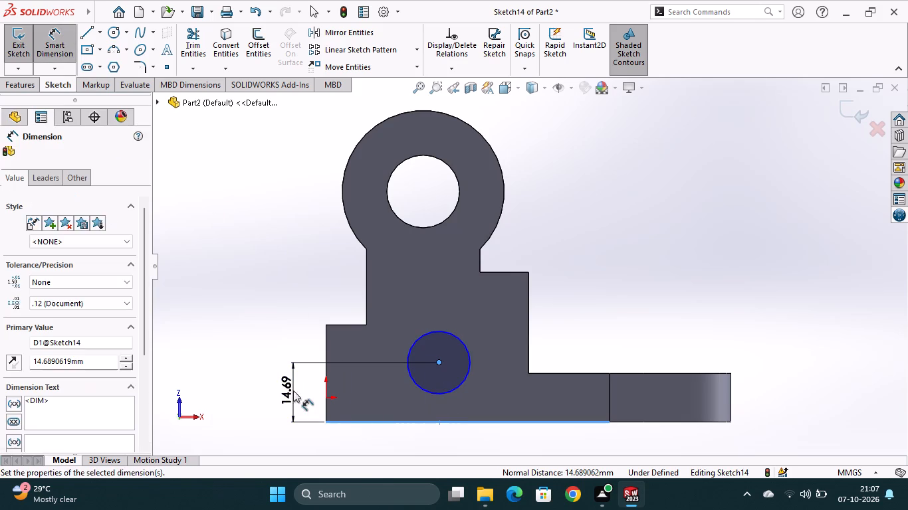
pyautogui.write('12')
pyautogui.press('space')
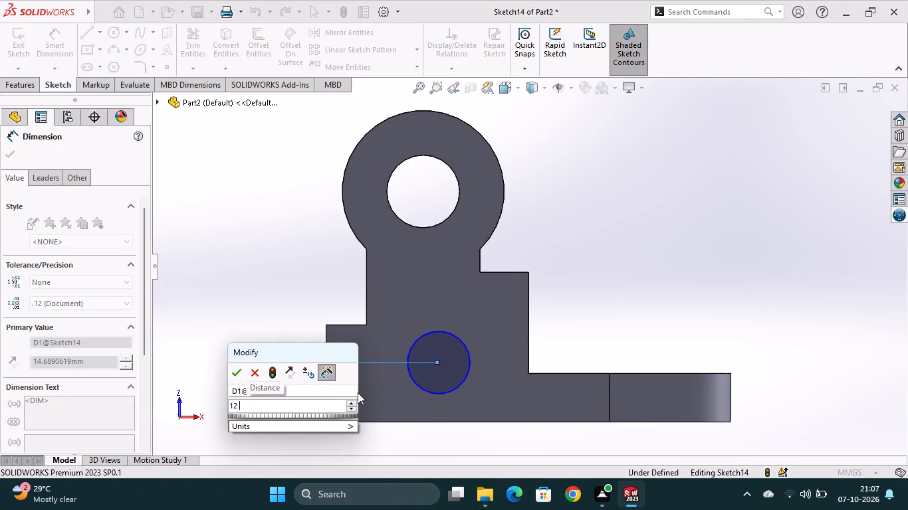
pyautogui.press('Return')
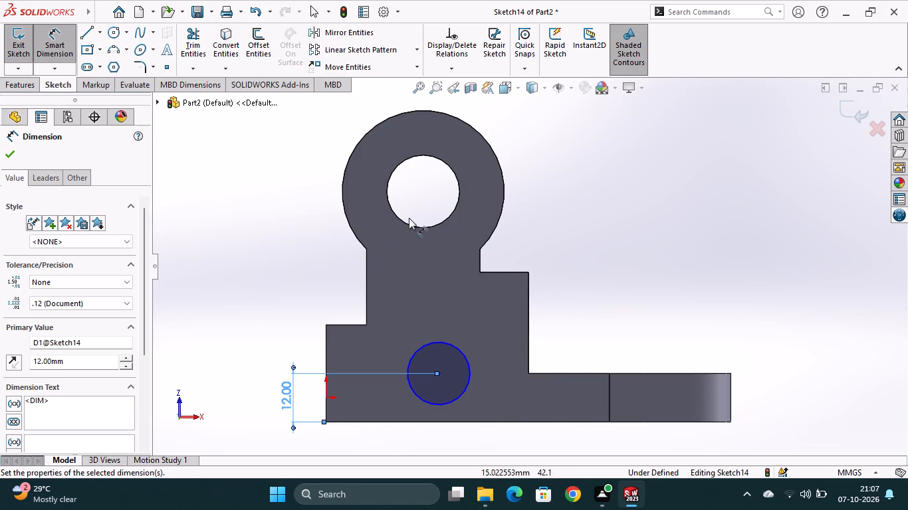
# Examine the circle's placement on the side face relative to the lugs and base from several angles.
pyautogui.moveTo(572, 332); pyautogui.dragTo(548, 345, button='middle')
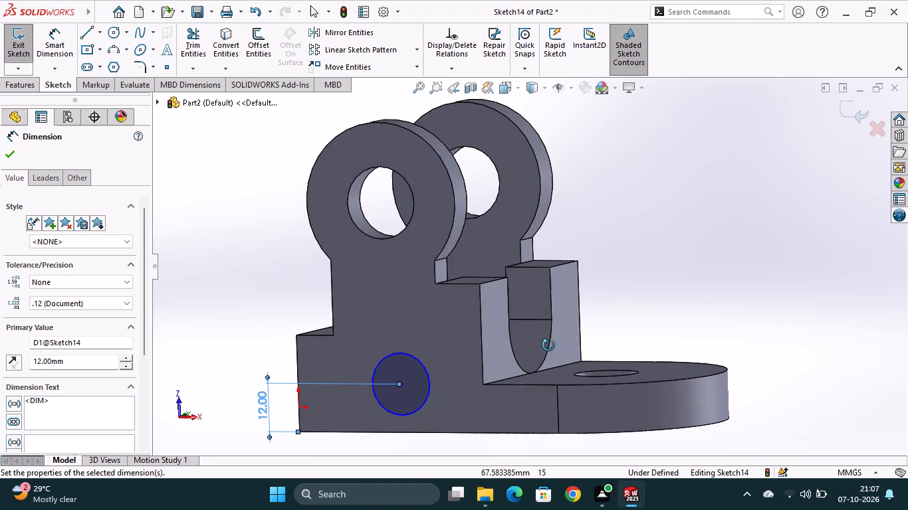
pyautogui.moveTo(548, 345); pyautogui.dragTo(576, 351, button='middle')
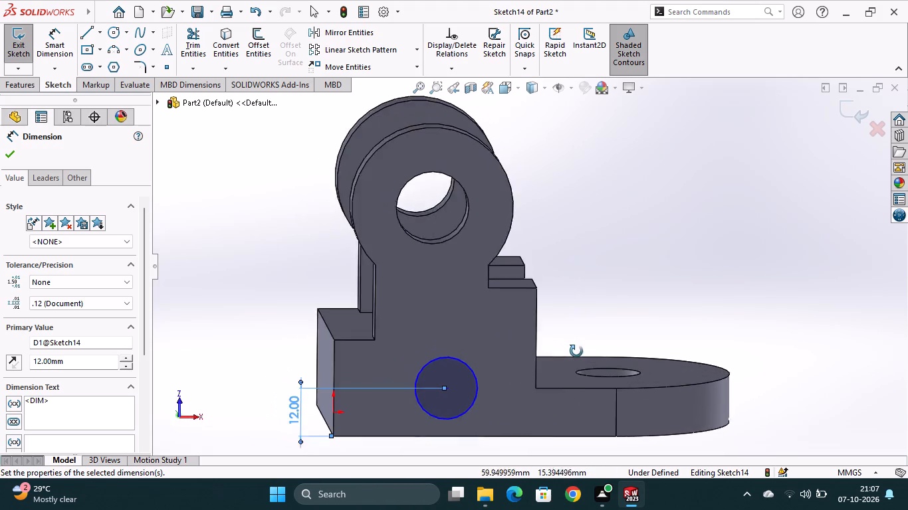
pyautogui.moveTo(576, 351); pyautogui.dragTo(571, 408, button='middle')
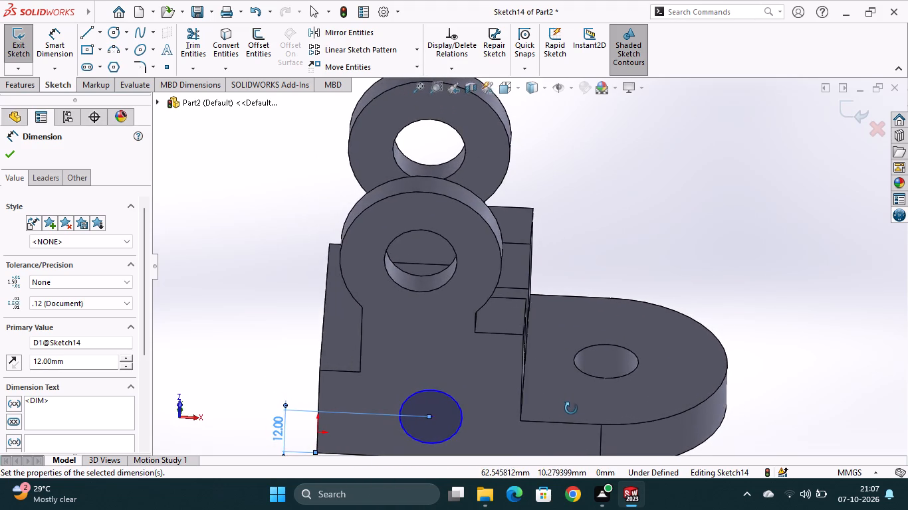
pyautogui.moveTo(571, 408); pyautogui.dragTo(571, 395, button='middle')
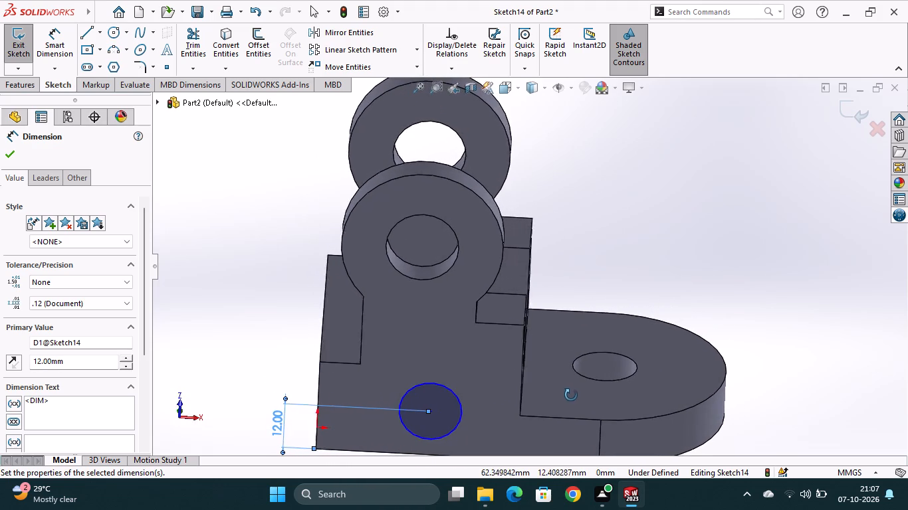
pyautogui.moveTo(571, 395); pyautogui.dragTo(565, 369, button='middle')
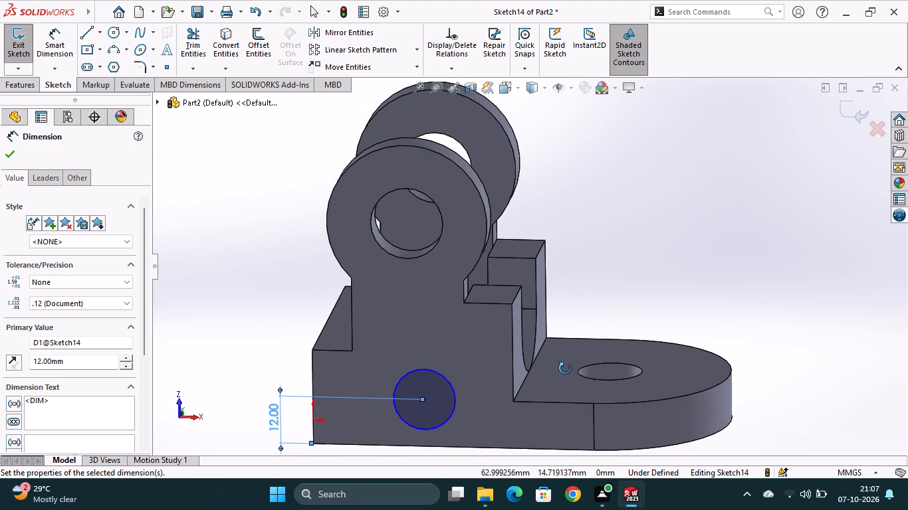
pyautogui.moveTo(565, 369); pyautogui.dragTo(565, 368, button='middle')
pyautogui.moveTo(605, 312); pyautogui.dragTo(609, 282, button='middle')
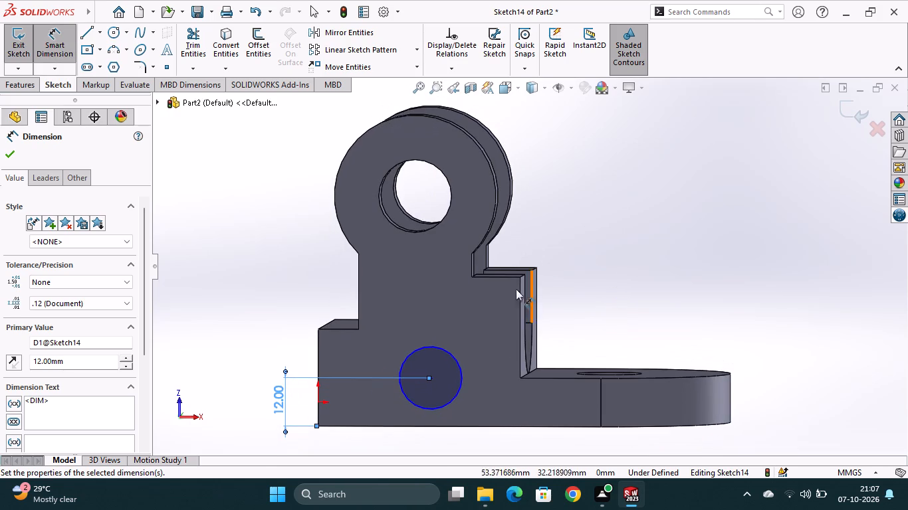
pyautogui.moveTo(642, 292); pyautogui.dragTo(651, 283, button='middle')
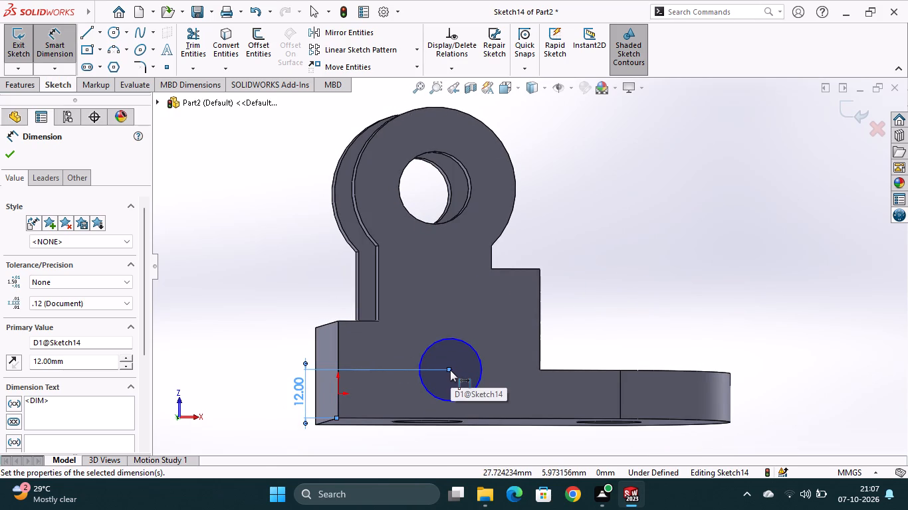
pyautogui.scroll(2, 451, 369)
pyautogui.scroll(-2, 459, 341)
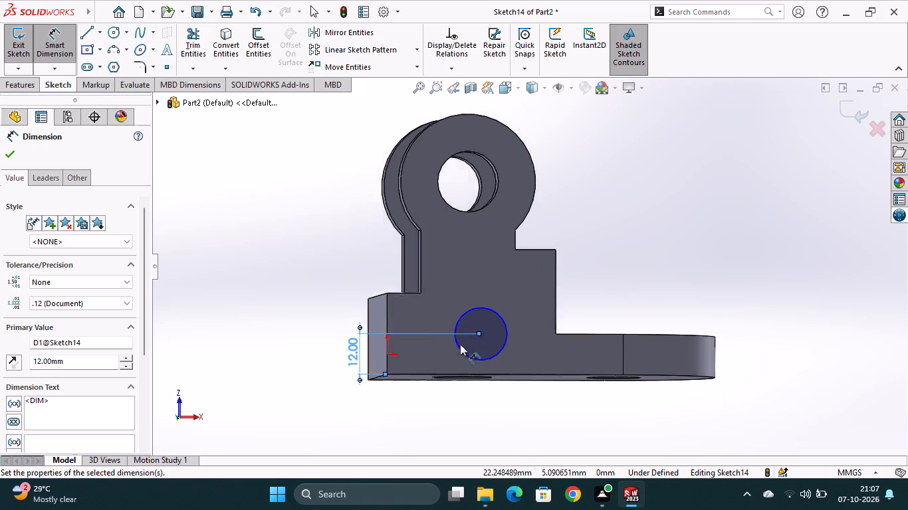
pyautogui.scroll(-2, 460, 344)
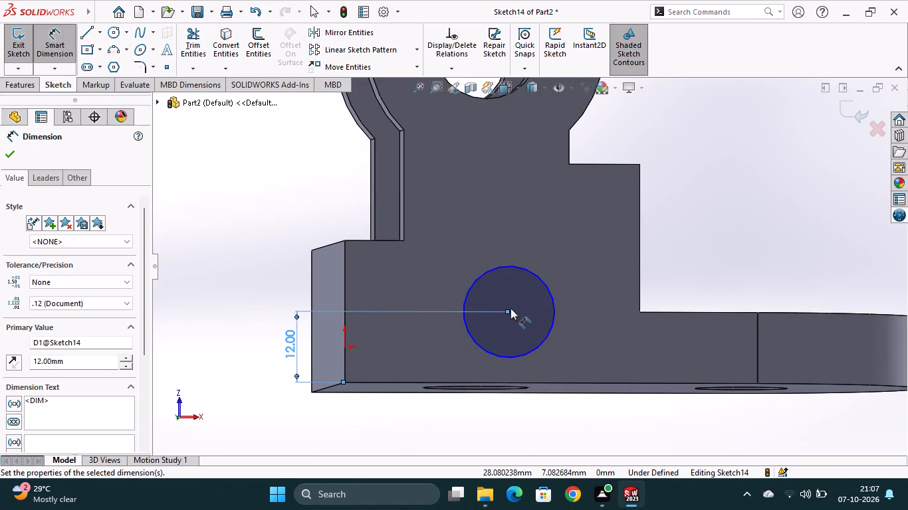
pyautogui.click(510, 311)
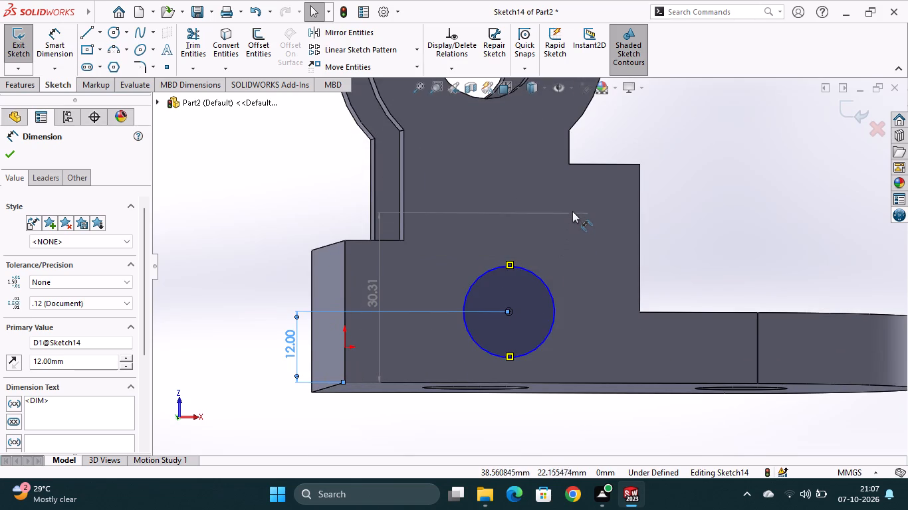
pyautogui.press('Escape')
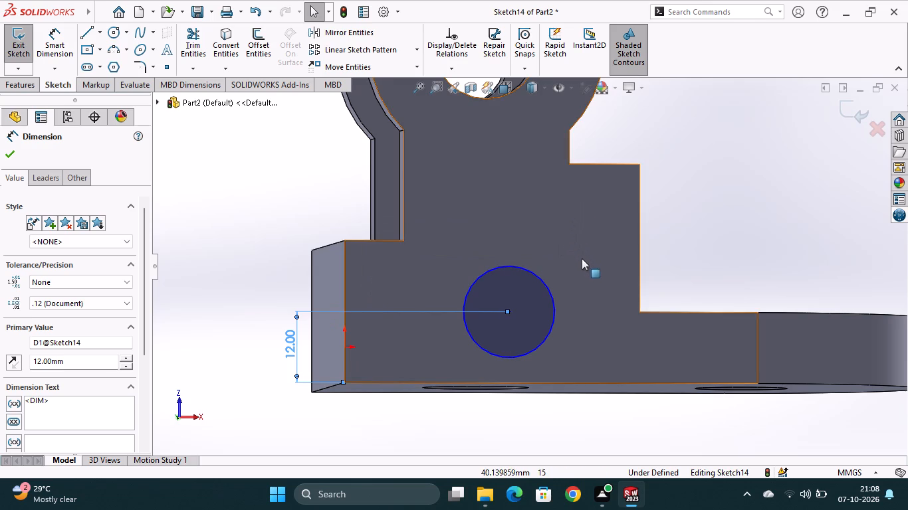
# Dimension the circle's centre 14 mm horizontally from the upright lug's vertical side edge above the step.
pyautogui.moveTo(582, 258); pyautogui.dragTo(548, 286, button='middle')
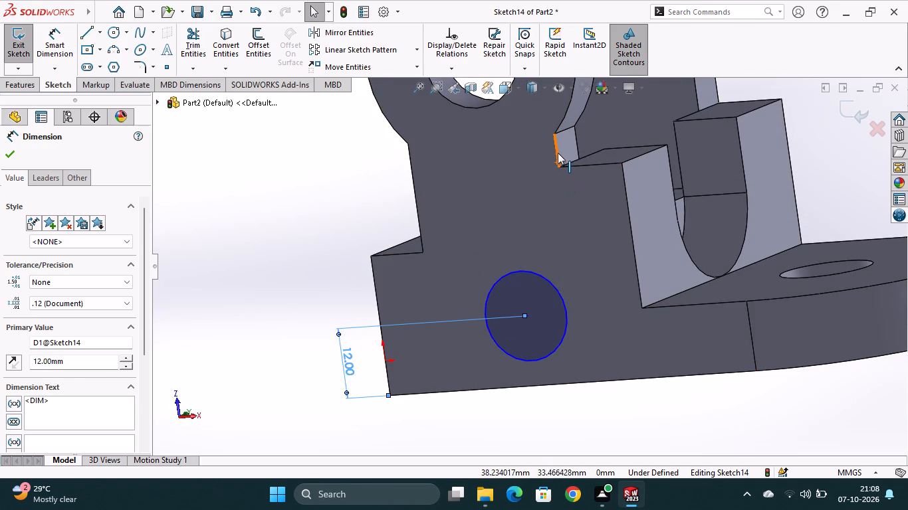
pyautogui.click(556, 153)
pyautogui.click(526, 317)
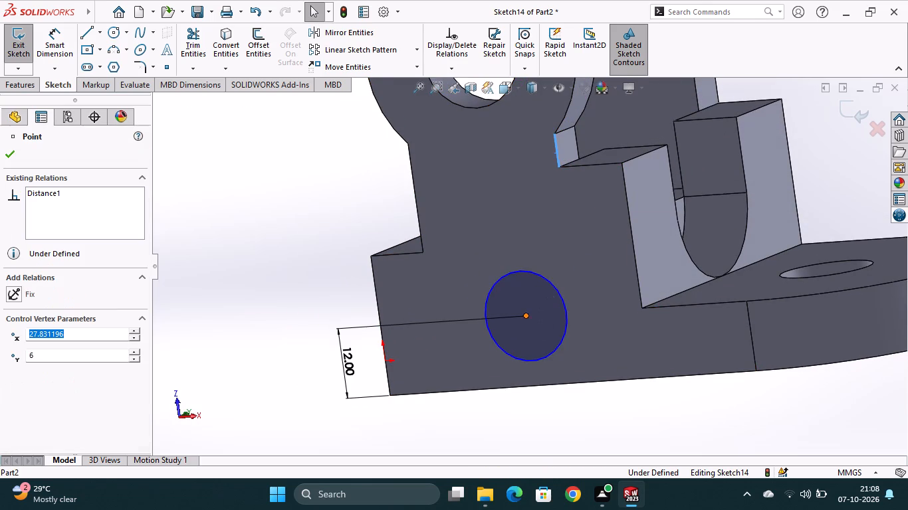
pyautogui.moveTo(629, 422); pyautogui.dragTo(632, 422, button='middle')
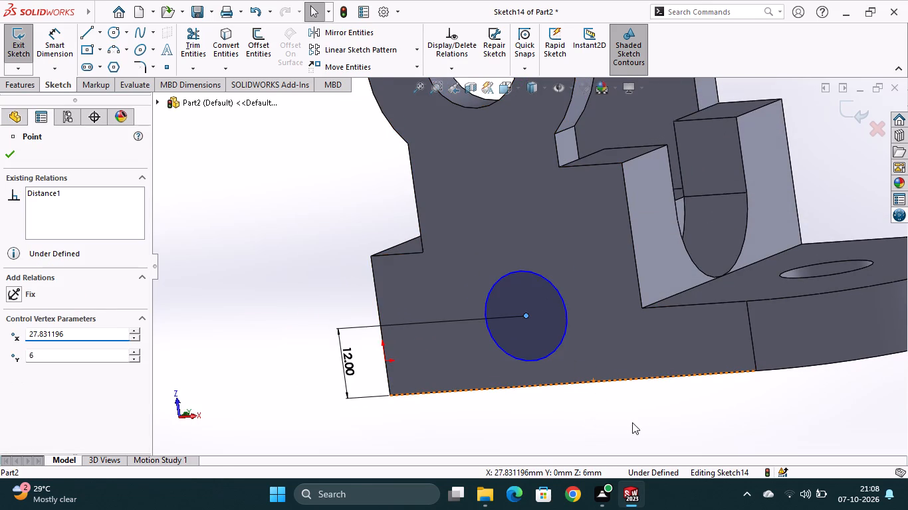
pyautogui.moveTo(632, 422); pyautogui.dragTo(690, 414, button='middle')
pyautogui.scroll(1, 700, 414)
pyautogui.moveTo(700, 414); pyautogui.dragTo(660, 402, button='middle')
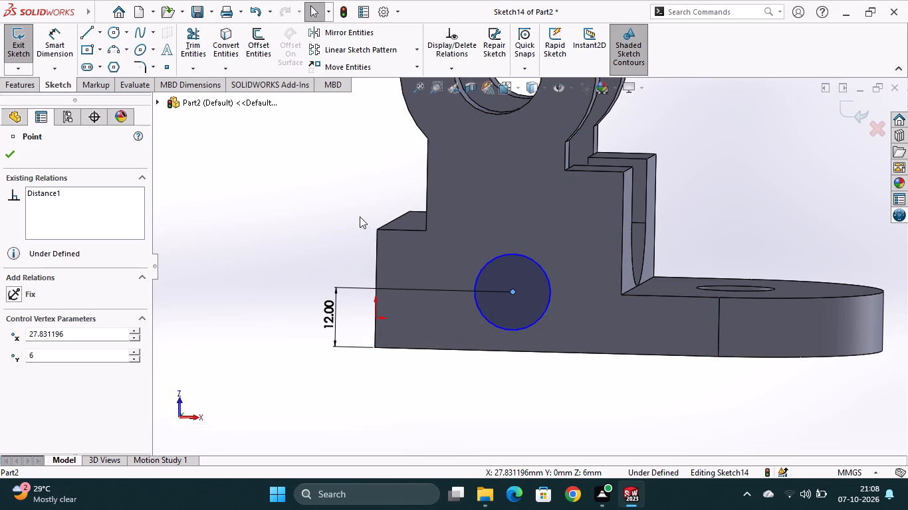
pyautogui.click(35, 41)
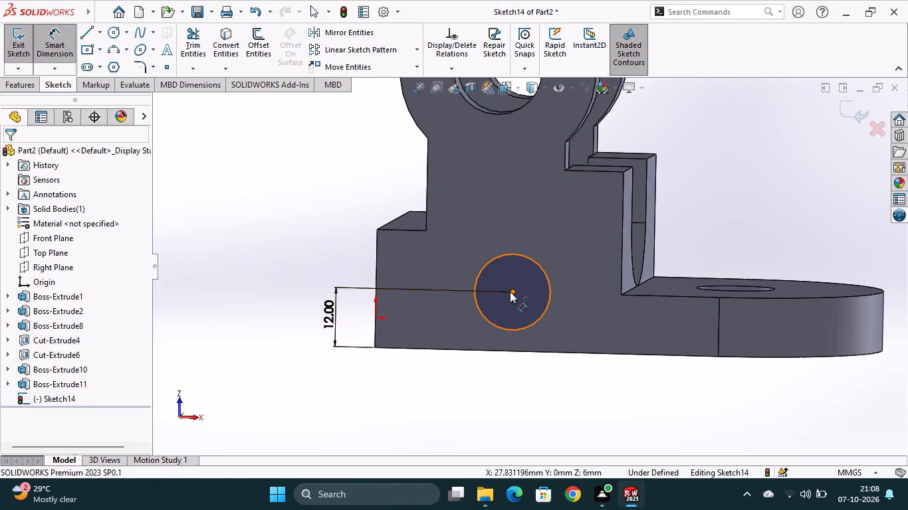
pyautogui.click(511, 292)
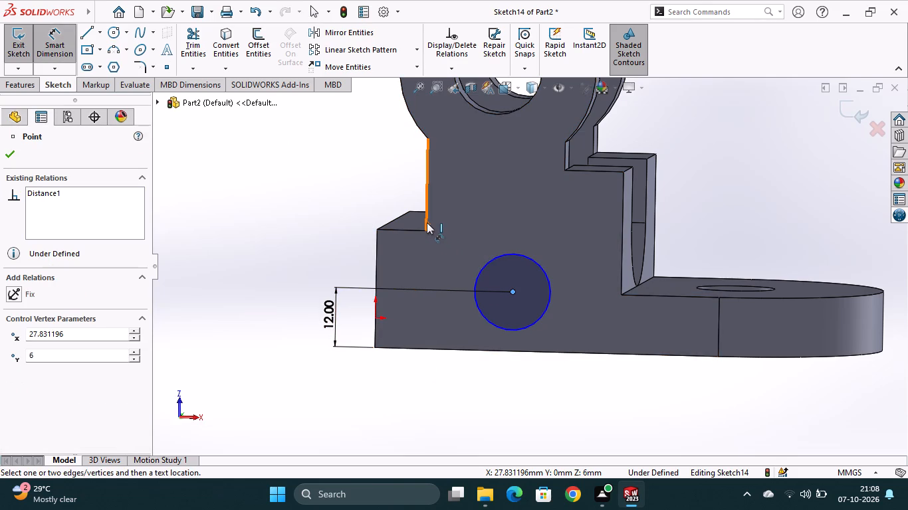
pyautogui.click(427, 222)
pyautogui.click(452, 381)
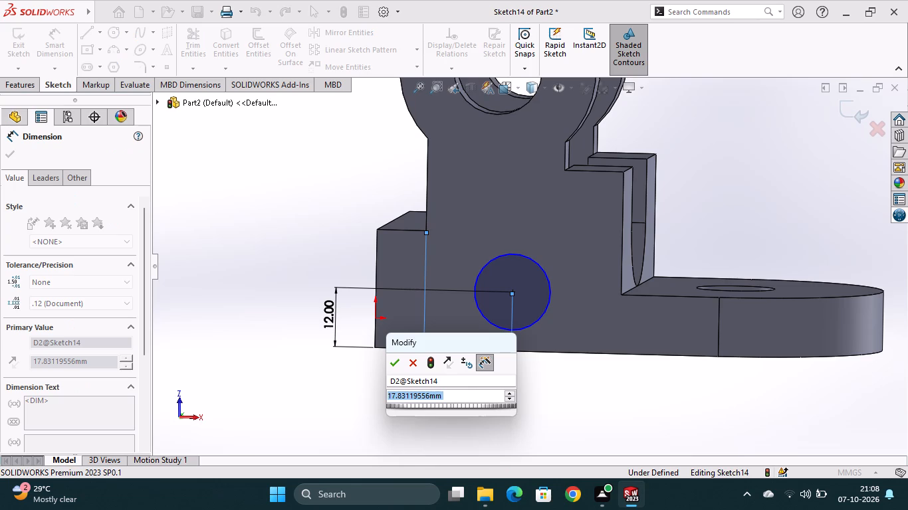
pyautogui.press('1')
pyautogui.press('4')
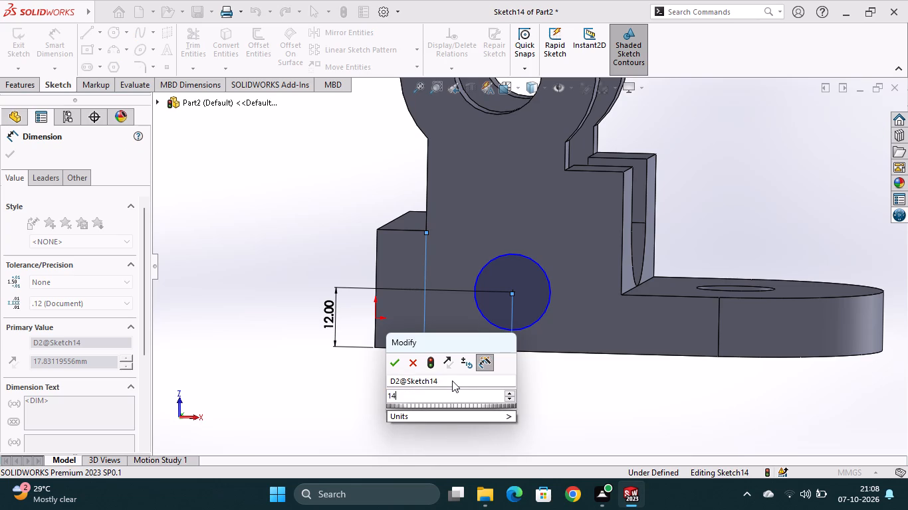
pyautogui.press('Return')
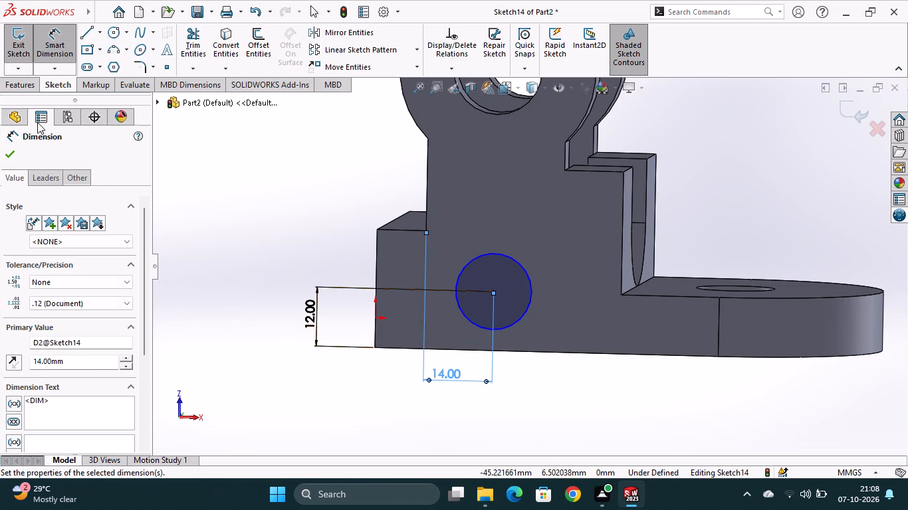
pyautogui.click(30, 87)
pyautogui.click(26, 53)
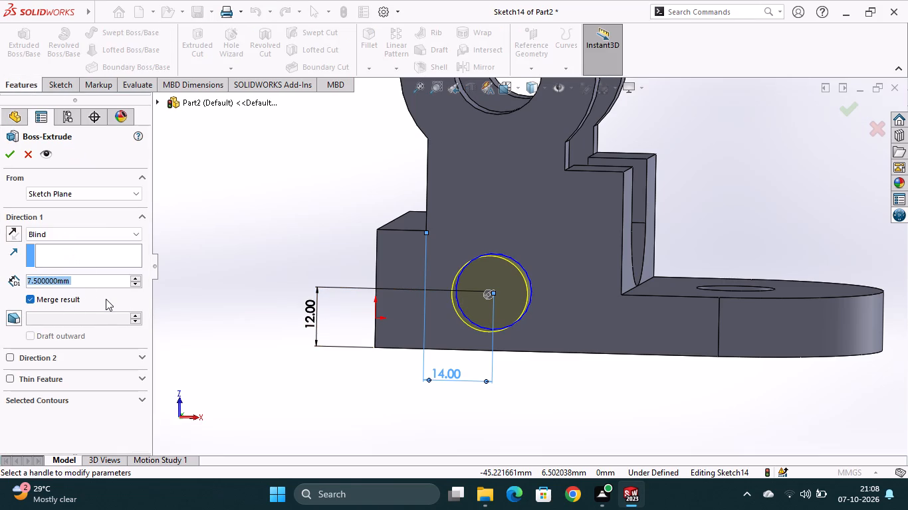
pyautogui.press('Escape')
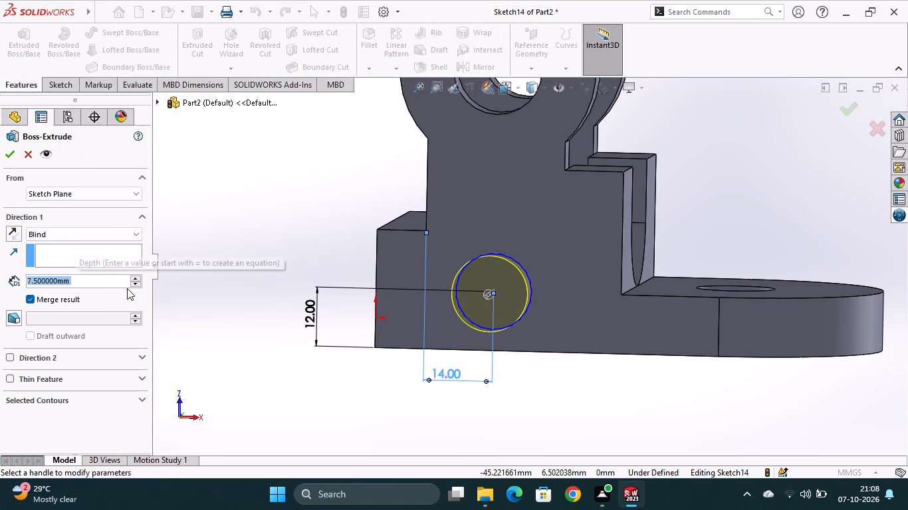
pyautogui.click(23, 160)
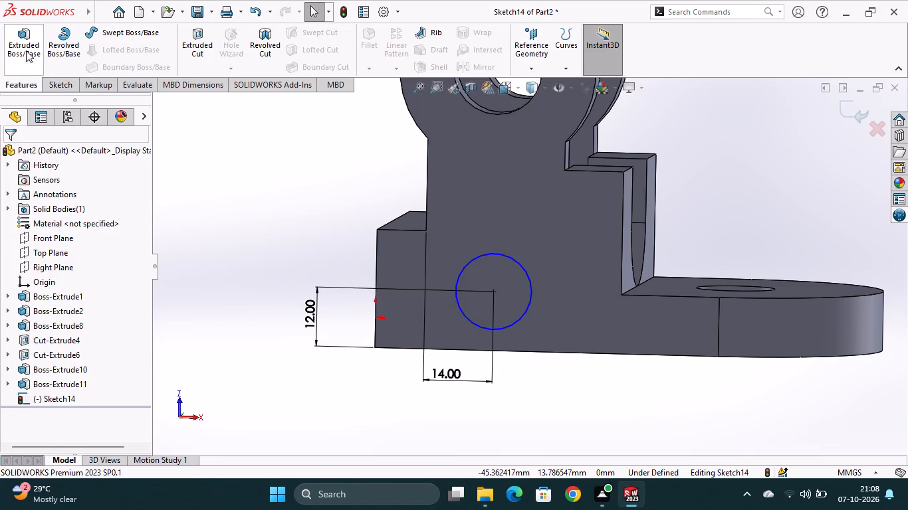
# Dimension the side-face circle's diameter as 15 mm.
pyautogui.click(62, 88)
pyautogui.click(52, 48)
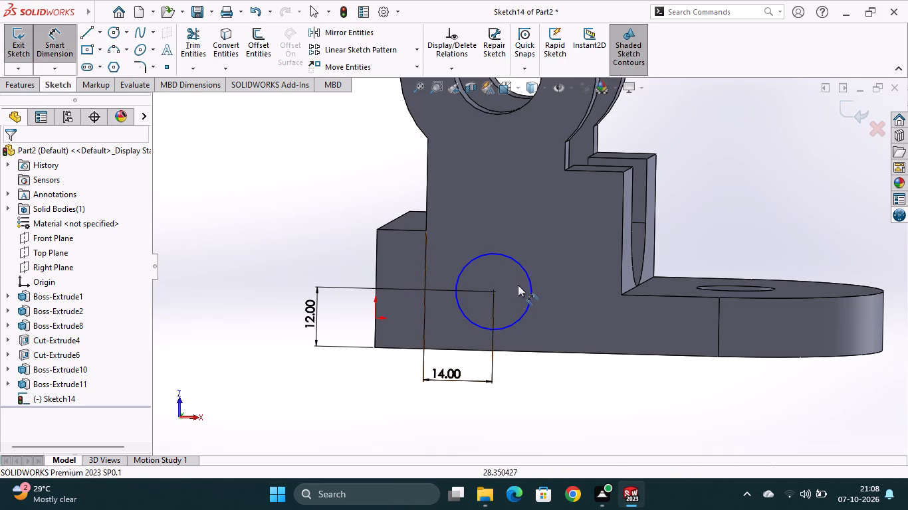
pyautogui.click(524, 268)
pyautogui.click(529, 251)
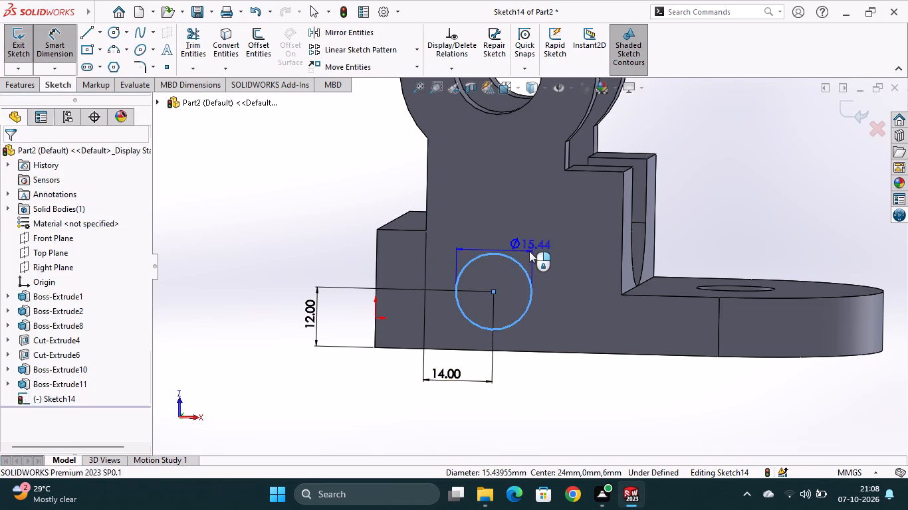
pyautogui.write('15')
pyautogui.press('Return')
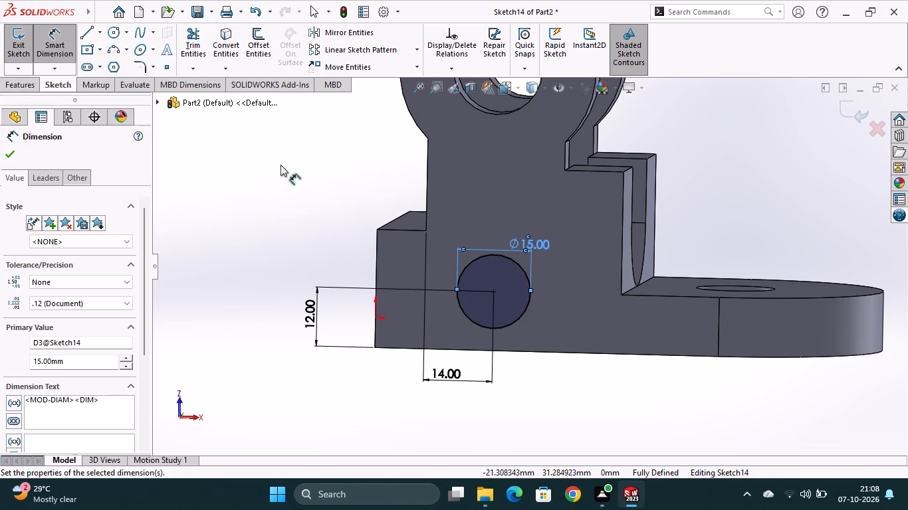
pyautogui.click(8, 157)
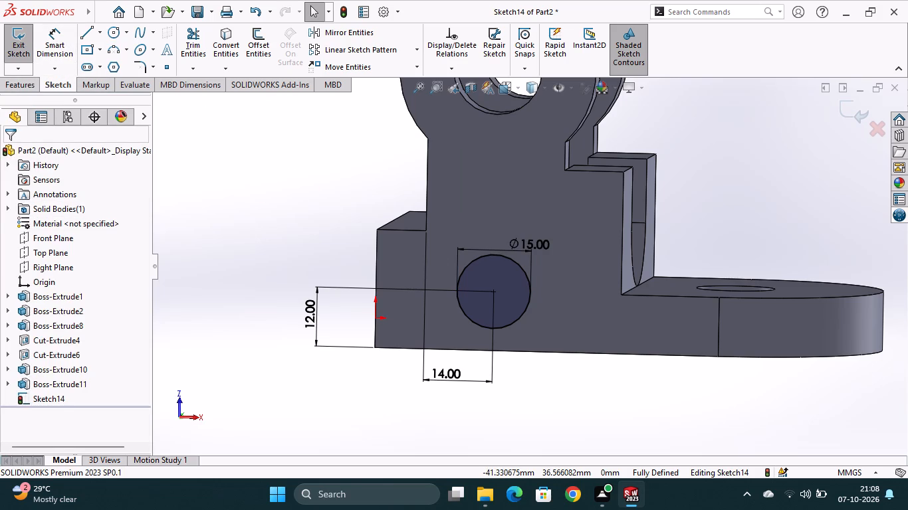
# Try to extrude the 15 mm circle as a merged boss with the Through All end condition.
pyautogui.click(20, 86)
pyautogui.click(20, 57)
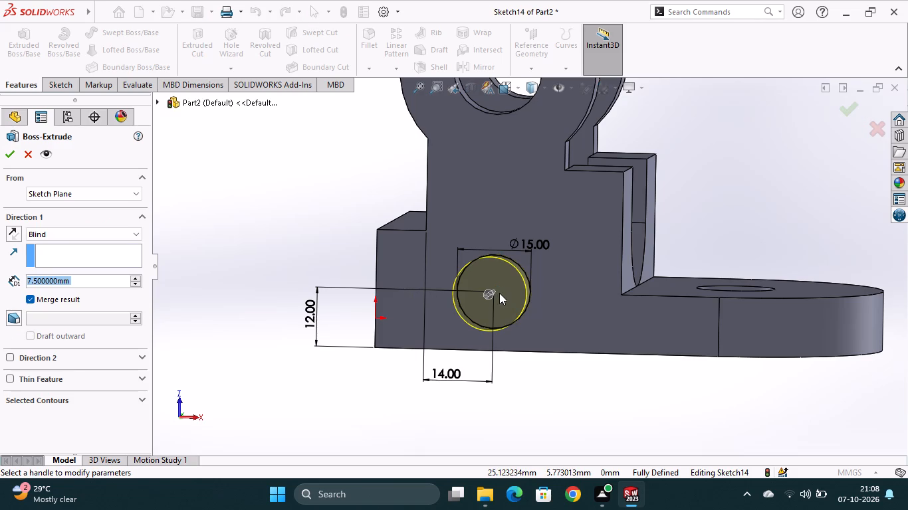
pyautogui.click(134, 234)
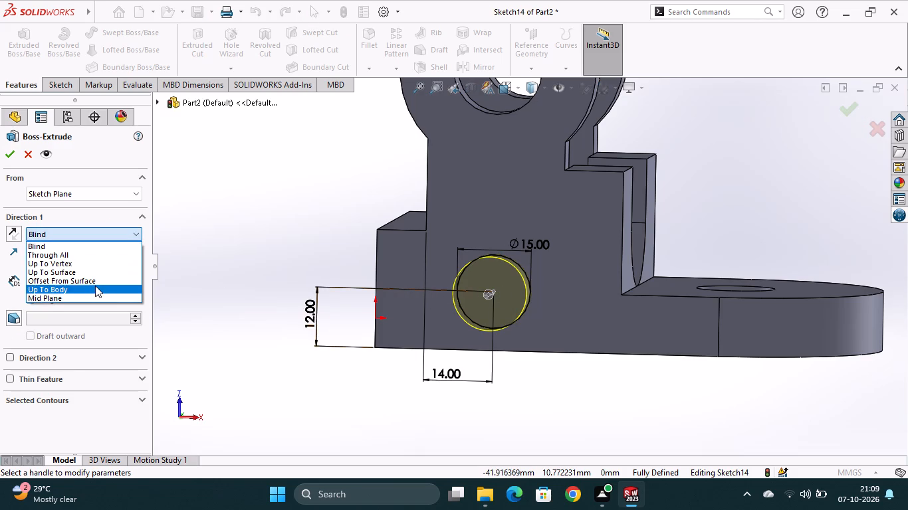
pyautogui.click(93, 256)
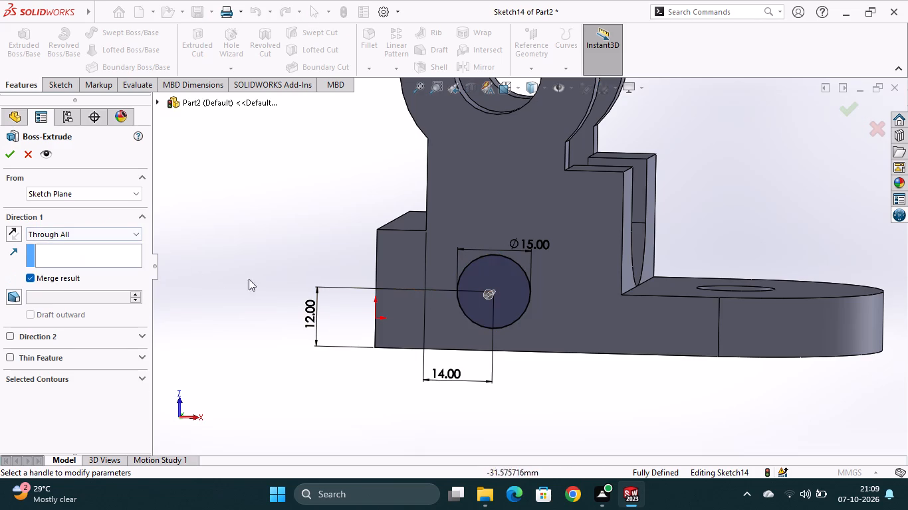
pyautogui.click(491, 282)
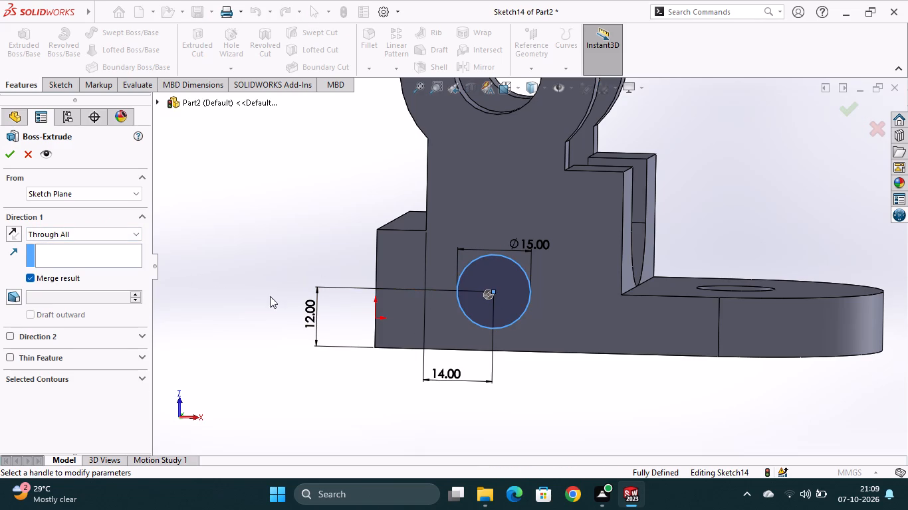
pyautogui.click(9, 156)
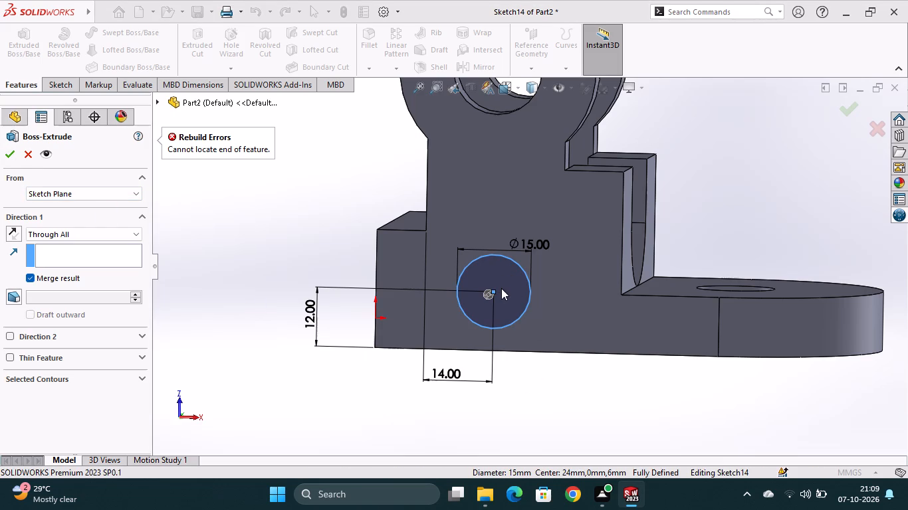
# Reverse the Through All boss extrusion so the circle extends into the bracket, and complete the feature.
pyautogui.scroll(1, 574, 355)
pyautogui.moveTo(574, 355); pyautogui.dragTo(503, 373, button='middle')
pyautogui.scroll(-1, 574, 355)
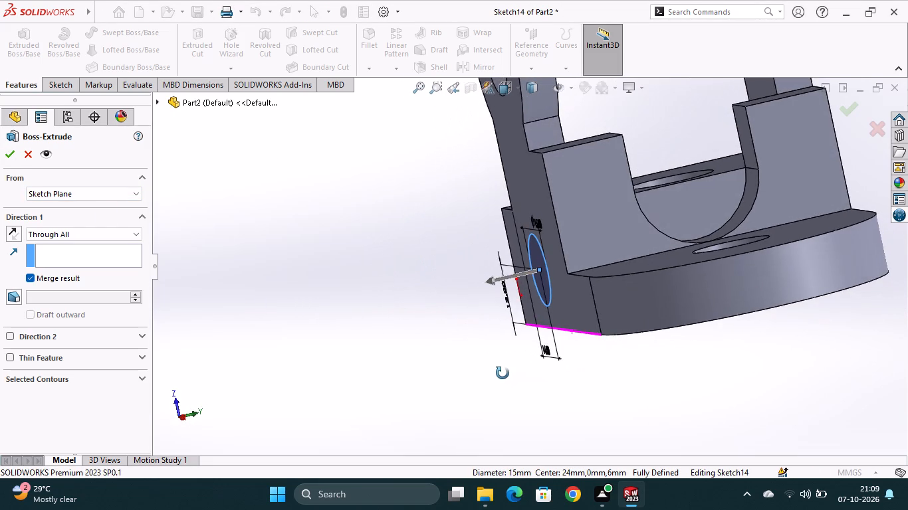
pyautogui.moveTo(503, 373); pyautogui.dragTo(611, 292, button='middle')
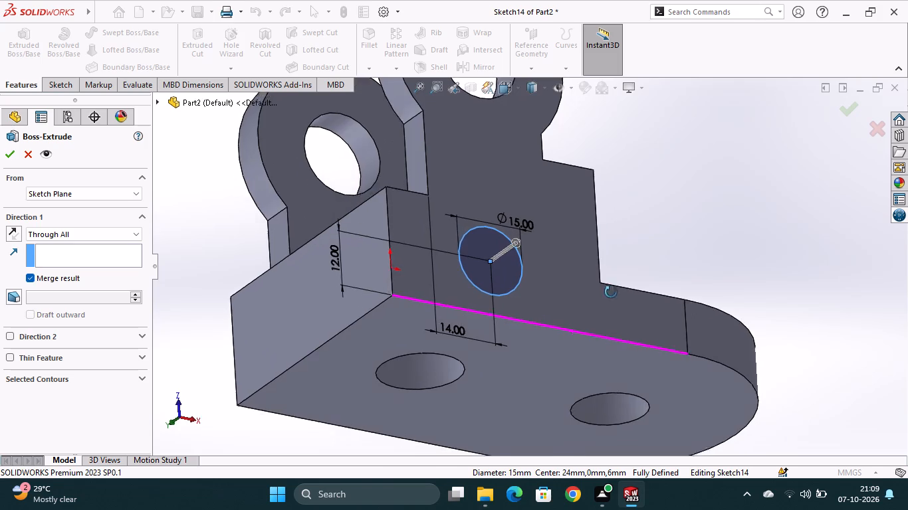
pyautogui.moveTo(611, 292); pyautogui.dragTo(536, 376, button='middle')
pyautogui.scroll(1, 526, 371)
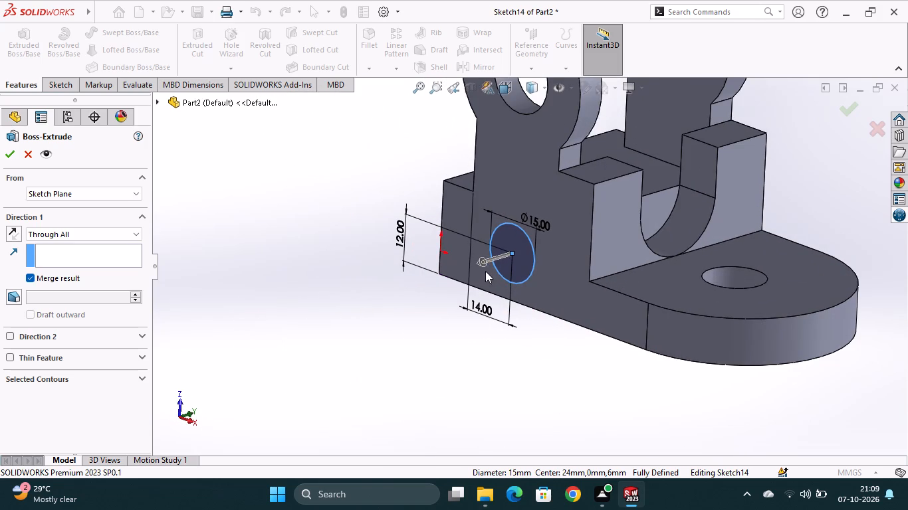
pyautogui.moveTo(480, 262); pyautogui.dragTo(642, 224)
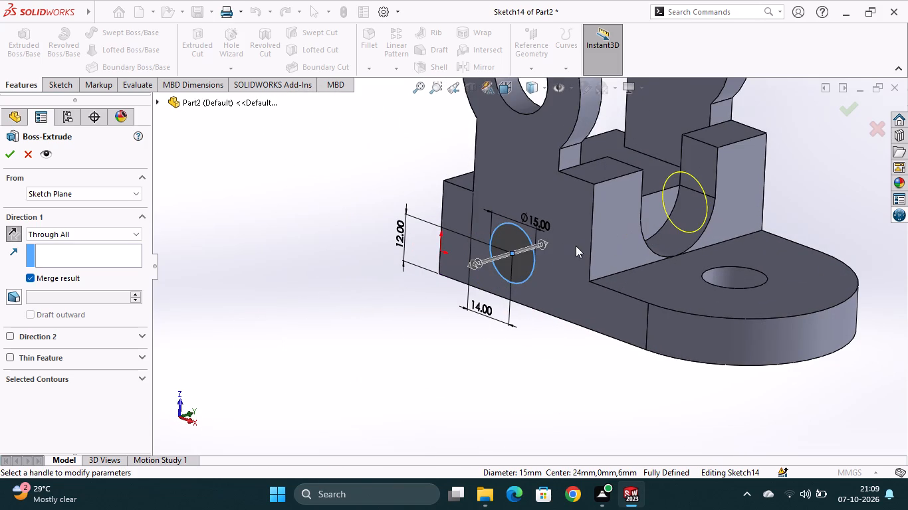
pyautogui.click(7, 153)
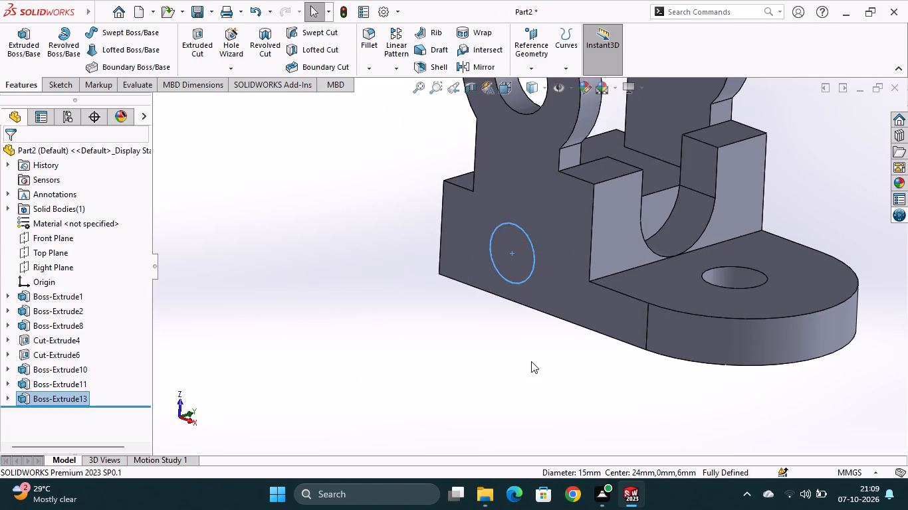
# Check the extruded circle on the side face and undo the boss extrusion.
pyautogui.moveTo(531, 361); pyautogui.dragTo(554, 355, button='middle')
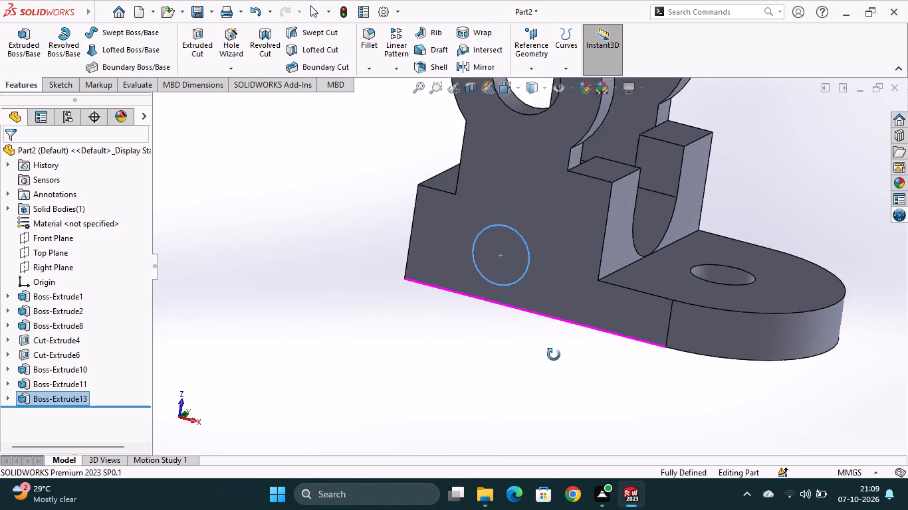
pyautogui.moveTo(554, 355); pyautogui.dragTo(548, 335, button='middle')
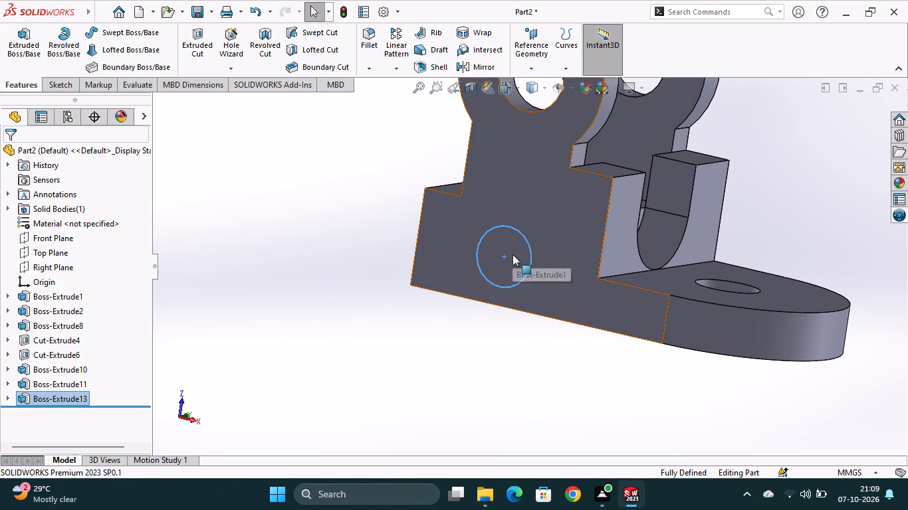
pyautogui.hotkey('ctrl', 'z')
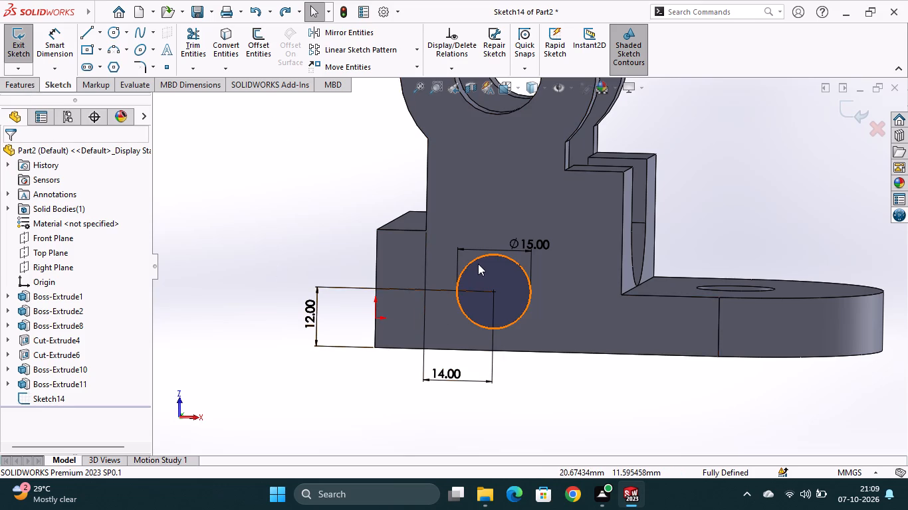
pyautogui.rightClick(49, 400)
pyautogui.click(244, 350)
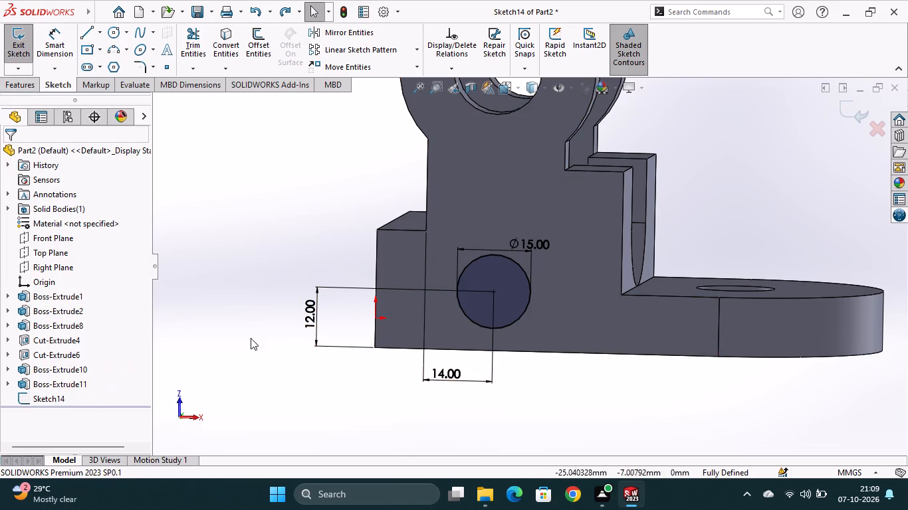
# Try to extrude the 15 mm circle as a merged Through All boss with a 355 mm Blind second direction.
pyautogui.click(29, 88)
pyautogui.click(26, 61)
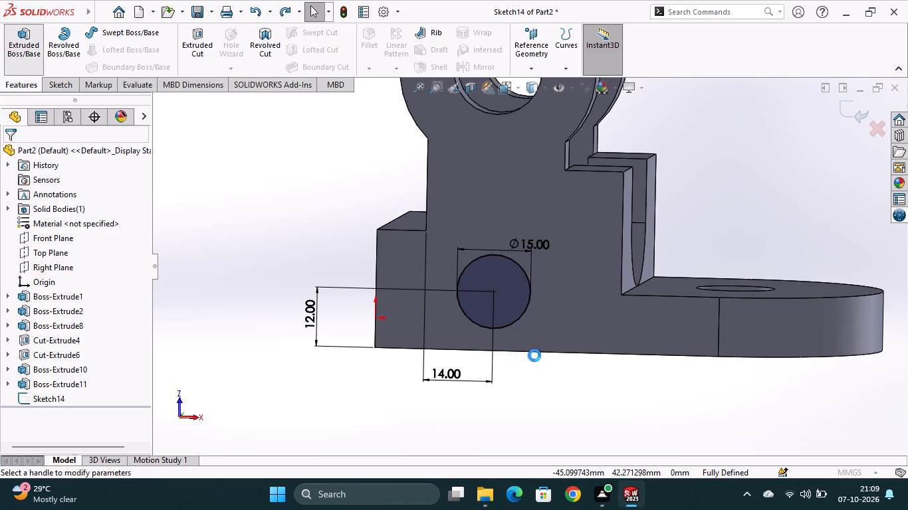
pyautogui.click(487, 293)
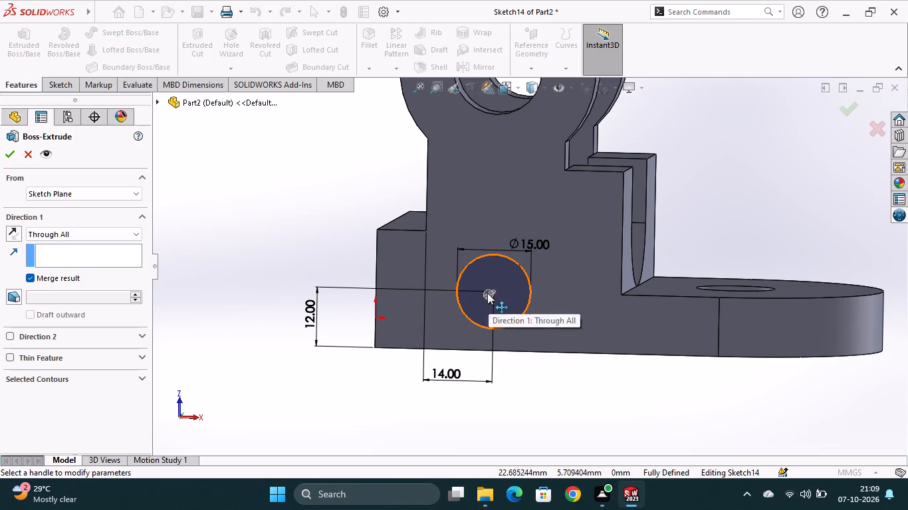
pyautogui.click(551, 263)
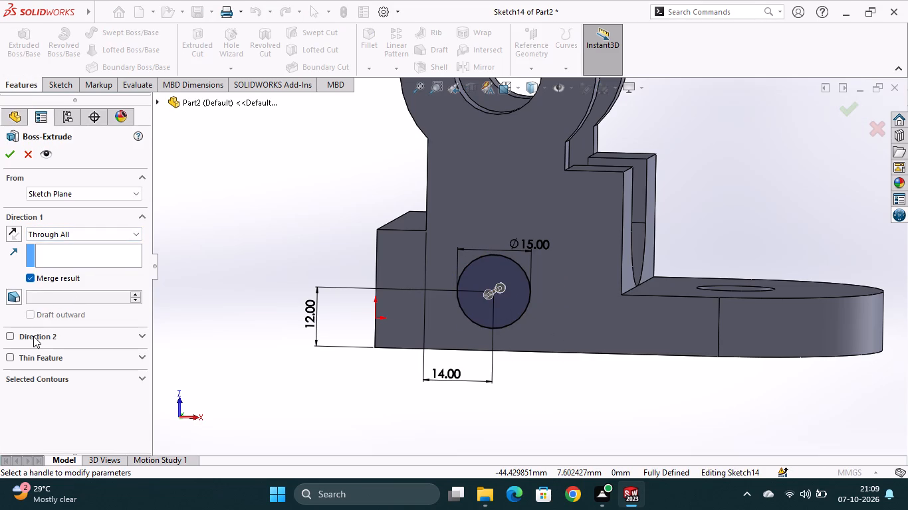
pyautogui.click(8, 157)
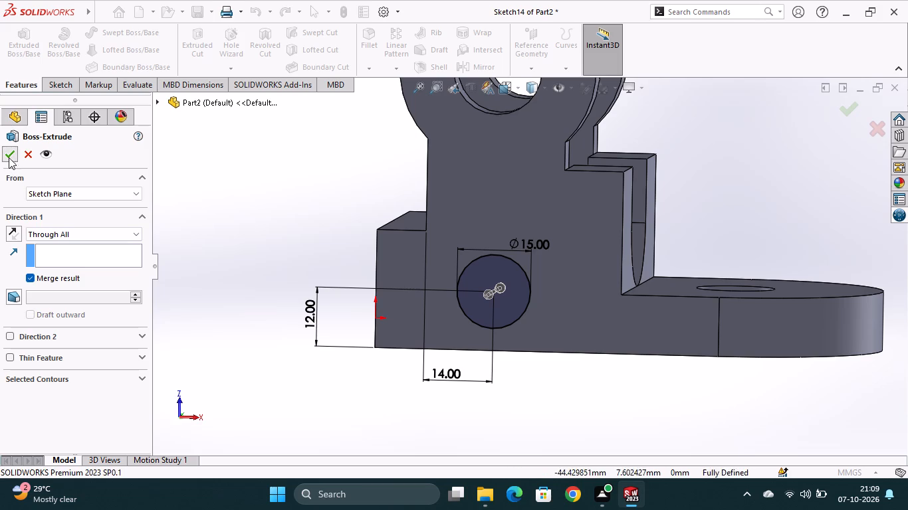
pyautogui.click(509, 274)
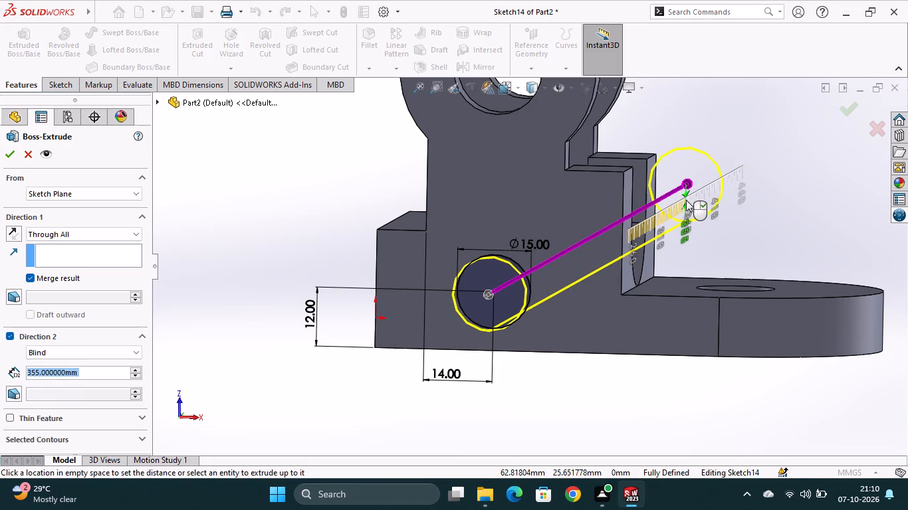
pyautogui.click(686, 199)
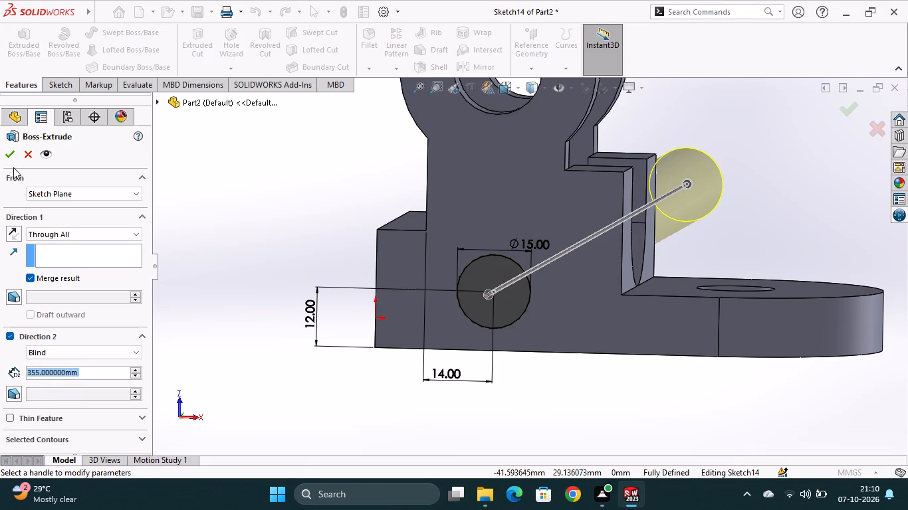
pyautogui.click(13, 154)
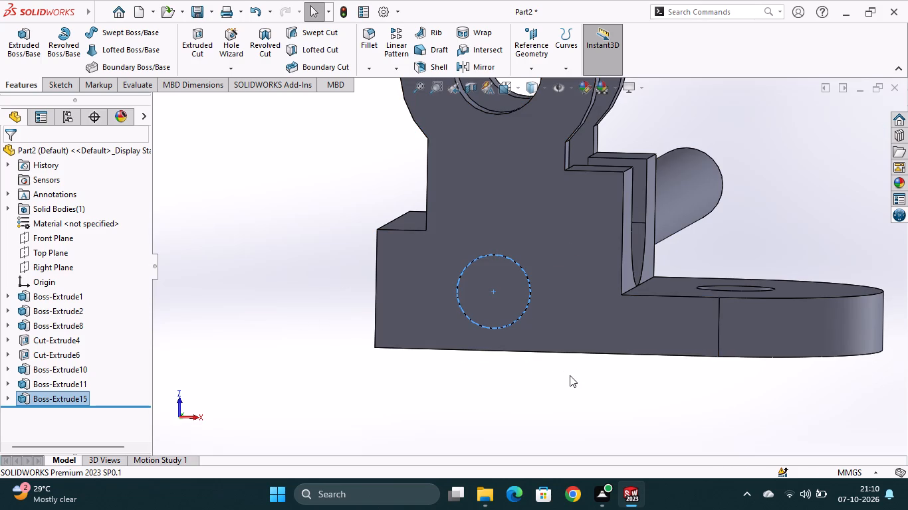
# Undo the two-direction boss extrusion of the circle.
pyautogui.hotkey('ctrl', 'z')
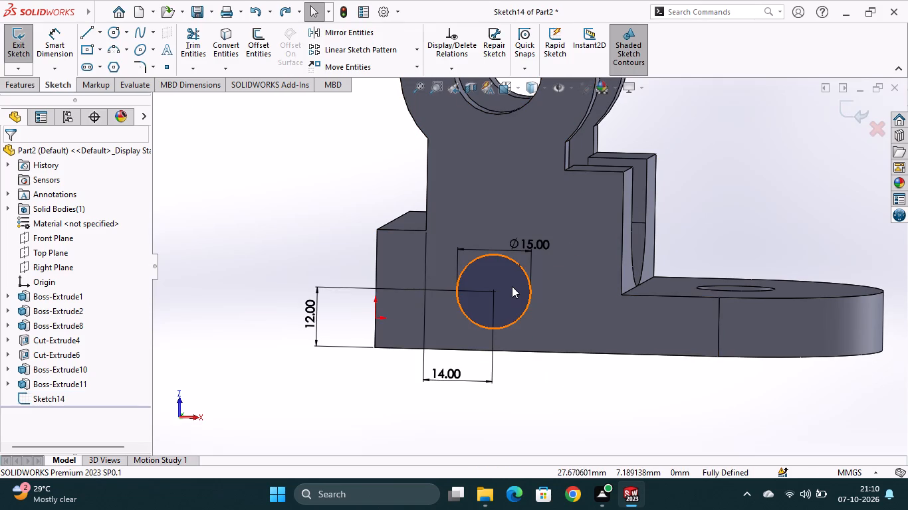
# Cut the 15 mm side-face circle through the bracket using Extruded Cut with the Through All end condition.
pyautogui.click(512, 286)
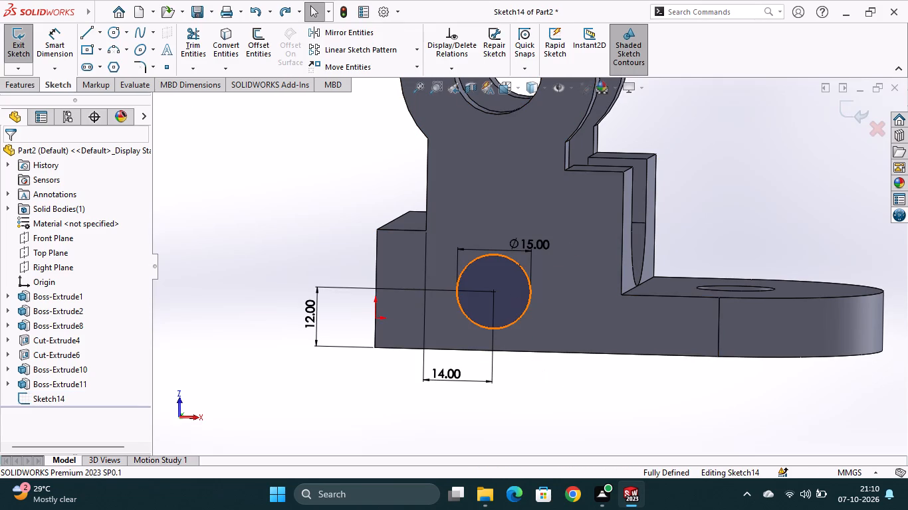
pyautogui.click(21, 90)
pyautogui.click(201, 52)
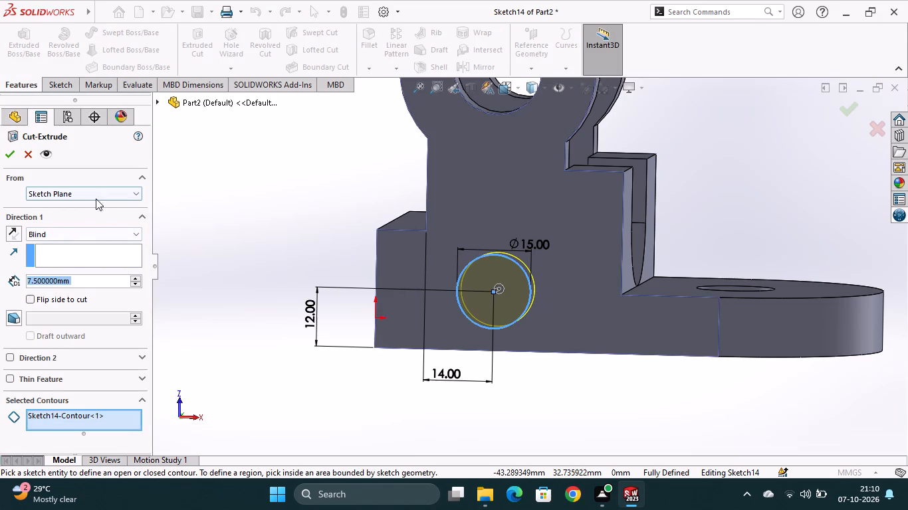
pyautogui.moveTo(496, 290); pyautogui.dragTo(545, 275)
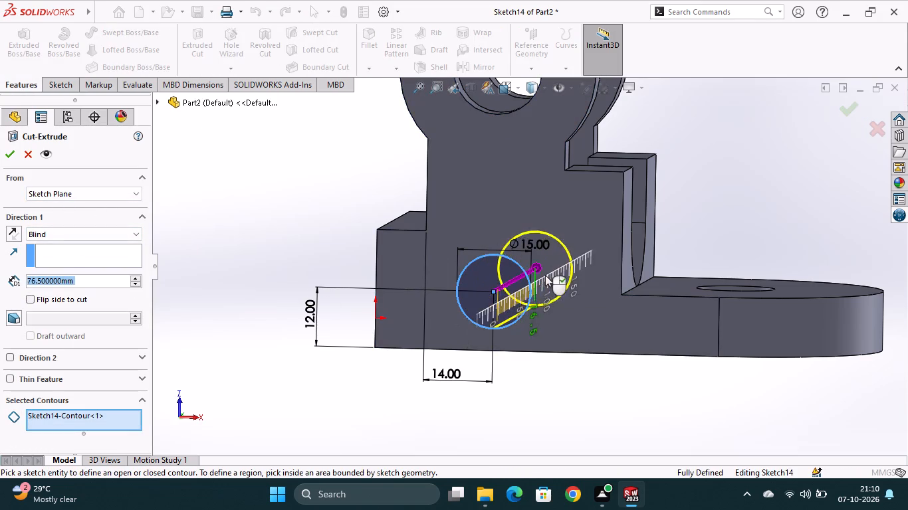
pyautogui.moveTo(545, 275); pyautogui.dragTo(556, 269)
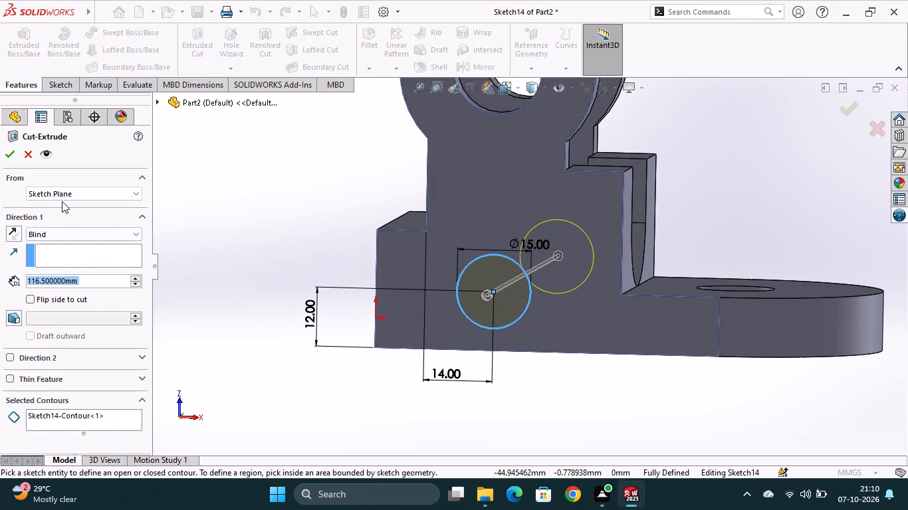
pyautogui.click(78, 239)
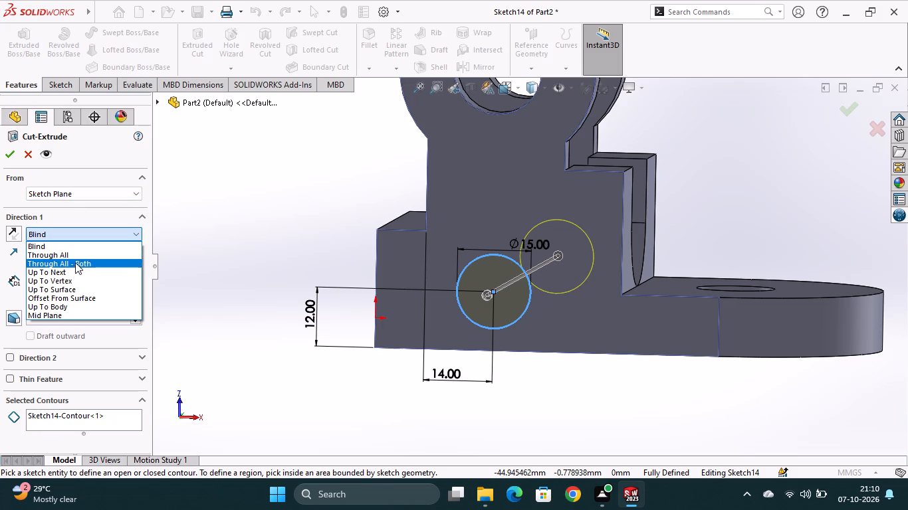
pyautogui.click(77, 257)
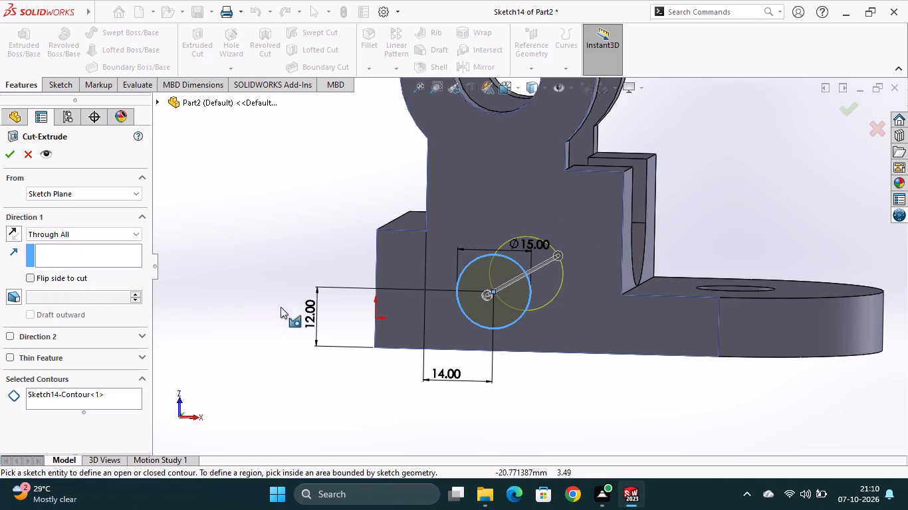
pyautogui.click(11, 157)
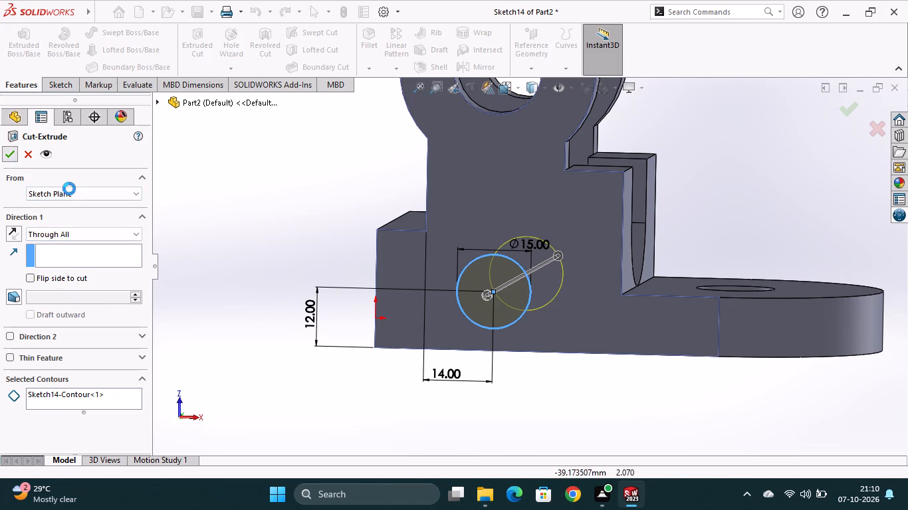
# Examine the through hole from both sides, below and above to see how it passes through the bracket.
pyautogui.moveTo(568, 410); pyautogui.dragTo(545, 419, button='middle')
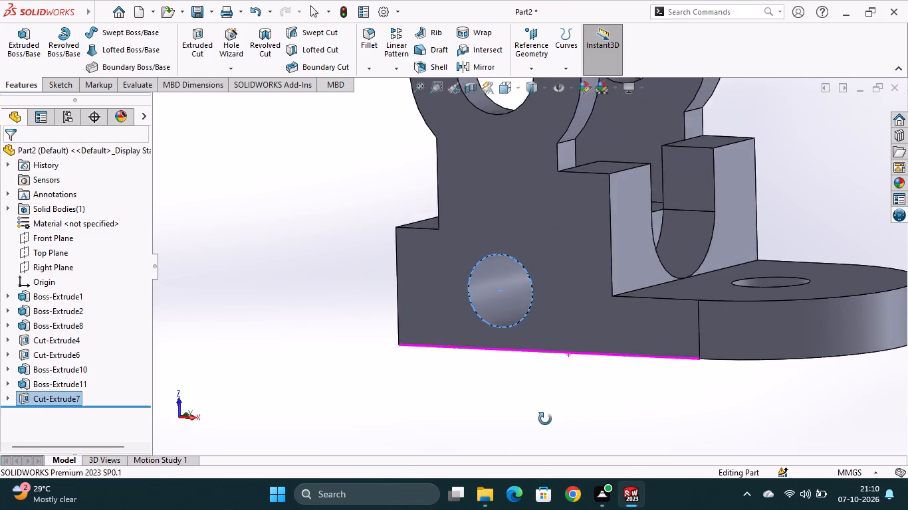
pyautogui.moveTo(545, 419); pyautogui.dragTo(638, 428, button='middle')
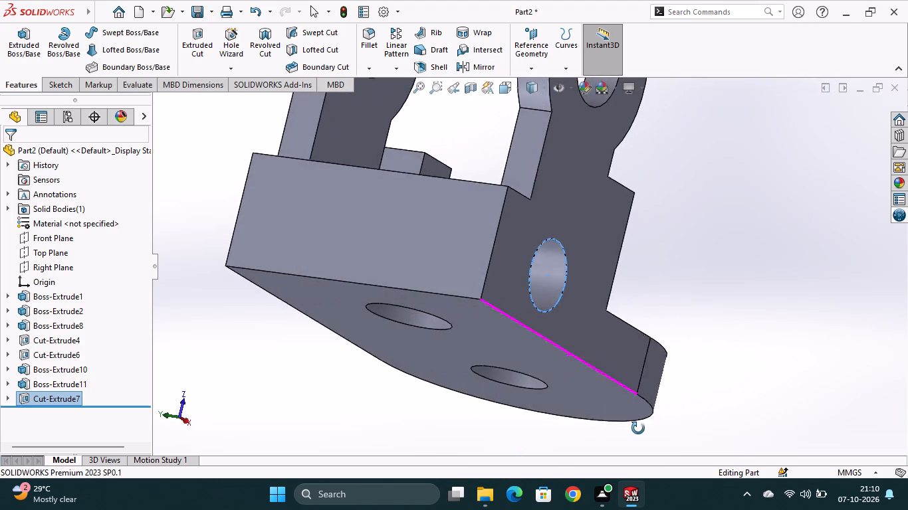
pyautogui.moveTo(638, 428); pyautogui.dragTo(765, 507, button='middle')
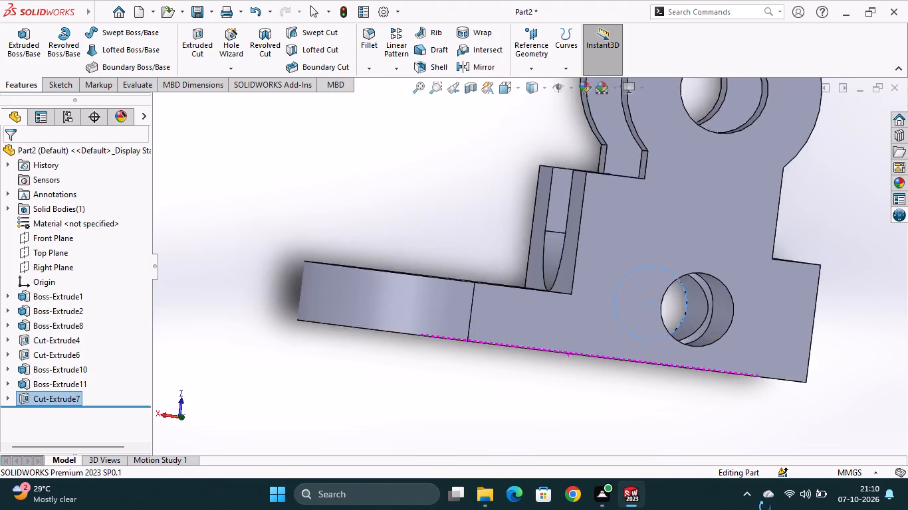
pyautogui.moveTo(765, 507); pyautogui.dragTo(742, 314, button='middle')
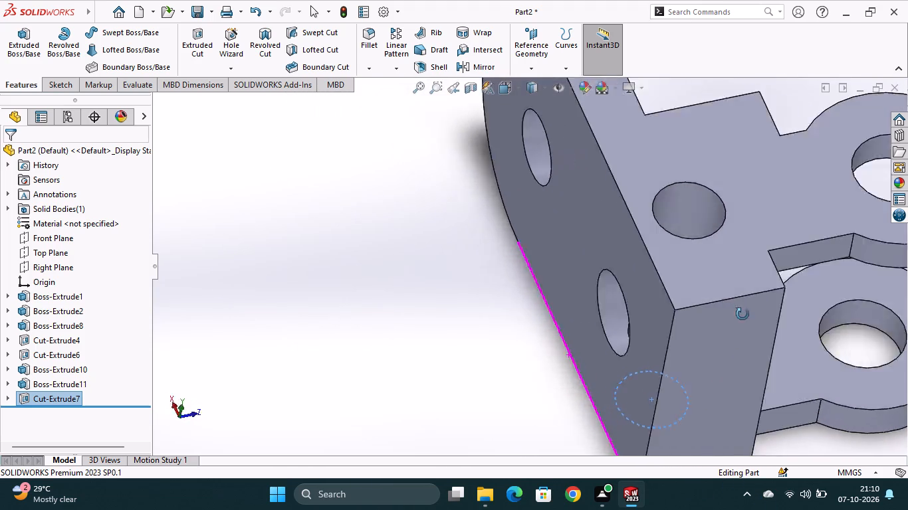
pyautogui.moveTo(742, 314); pyautogui.dragTo(635, 238, button='middle')
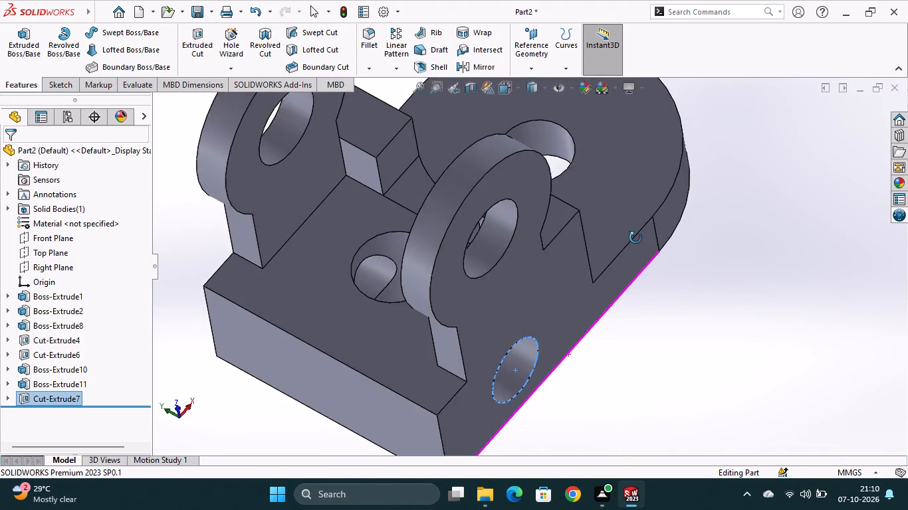
pyautogui.moveTo(635, 238); pyautogui.dragTo(625, 211, button='middle')
pyautogui.moveTo(657, 325); pyautogui.dragTo(697, 310, button='middle')
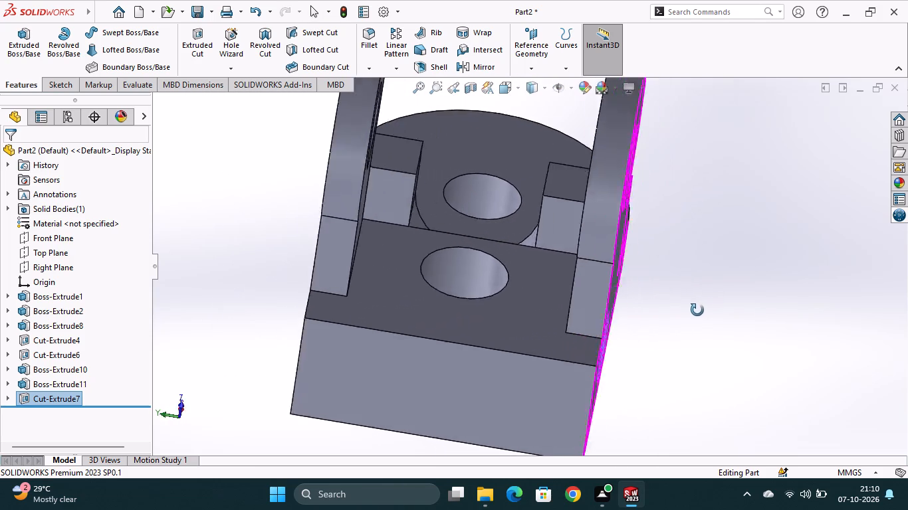
pyautogui.moveTo(697, 310); pyautogui.dragTo(629, 277, button='middle')
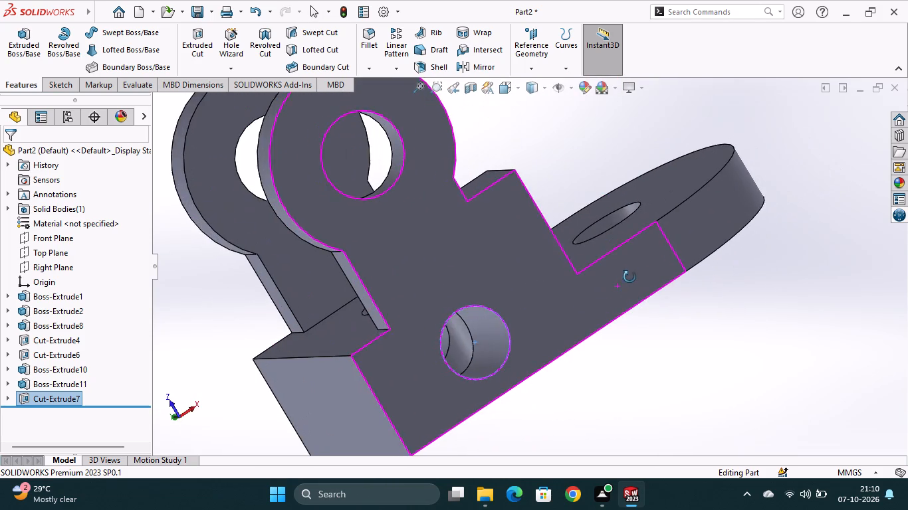
pyautogui.moveTo(629, 277); pyautogui.dragTo(631, 276, button='middle')
pyautogui.moveTo(633, 395); pyautogui.dragTo(665, 342, button='middle')
pyautogui.scroll(-1, 665, 342)
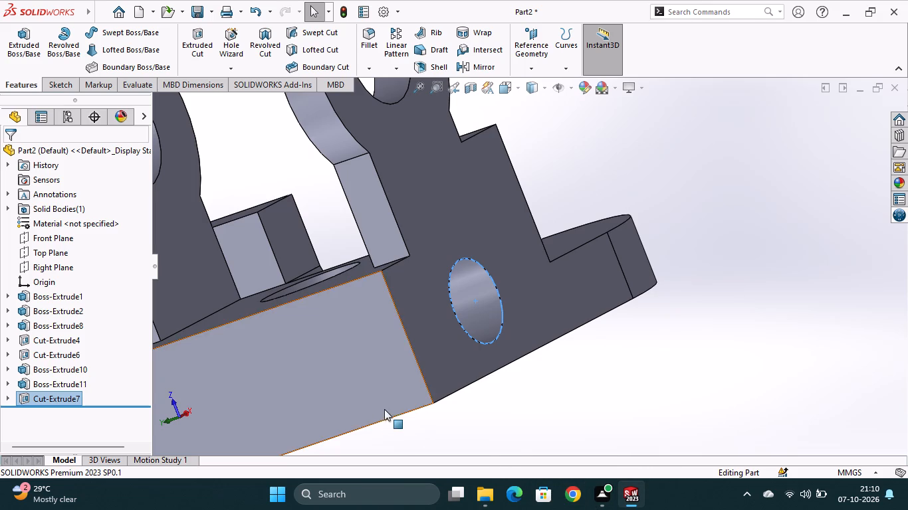
pyautogui.moveTo(516, 434); pyautogui.dragTo(582, 450, button='middle')
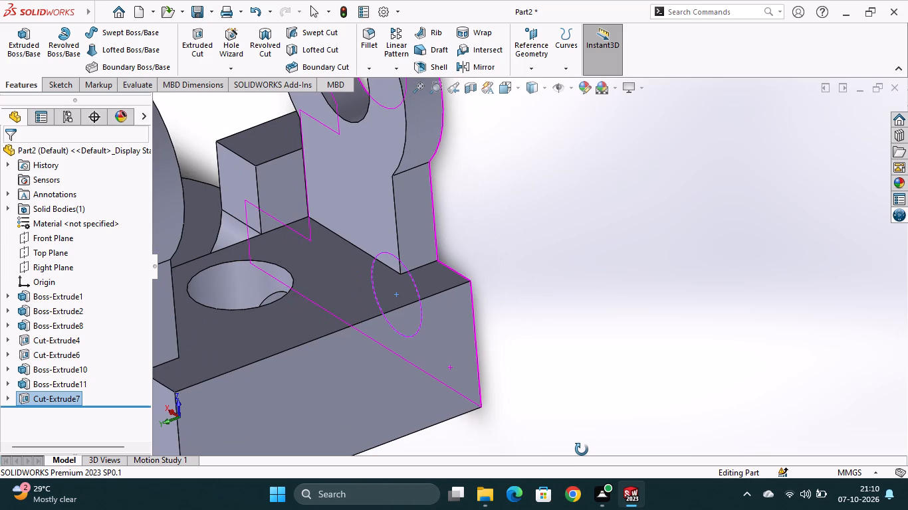
pyautogui.moveTo(582, 450); pyautogui.dragTo(573, 421, button='middle')
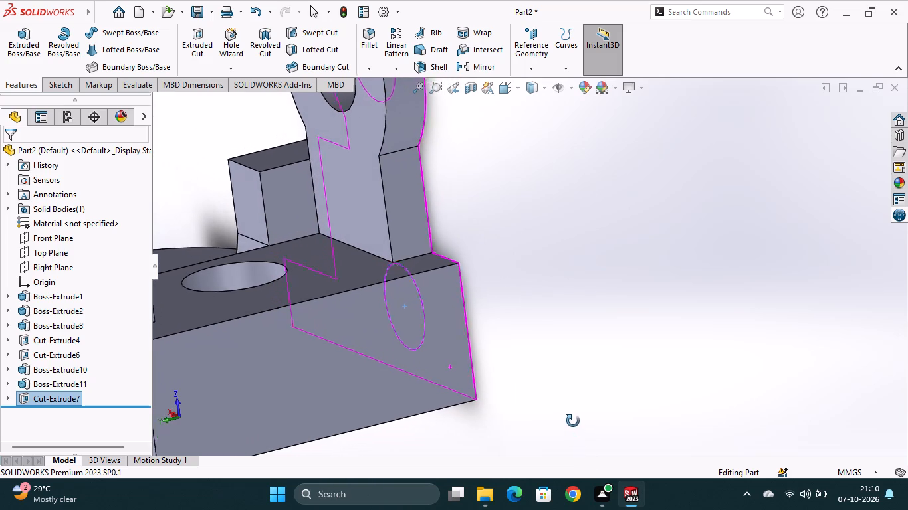
pyautogui.moveTo(573, 421); pyautogui.dragTo(598, 390, button='middle')
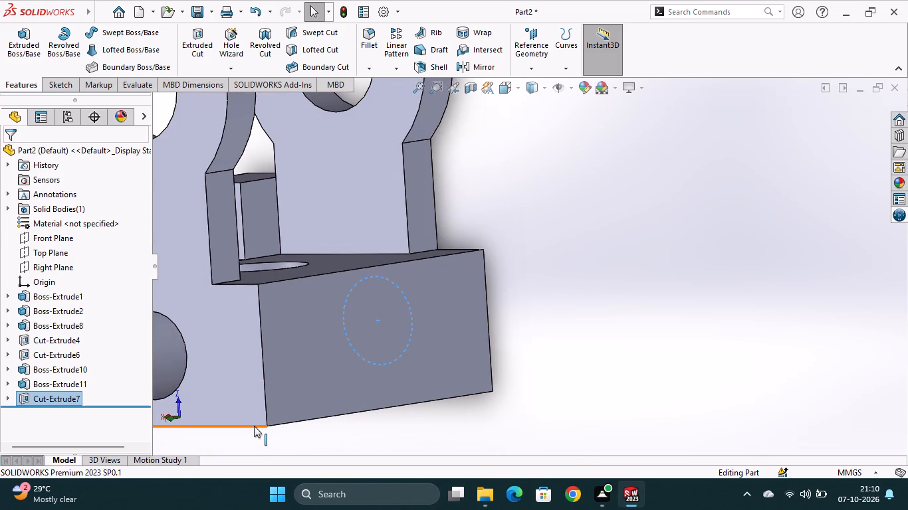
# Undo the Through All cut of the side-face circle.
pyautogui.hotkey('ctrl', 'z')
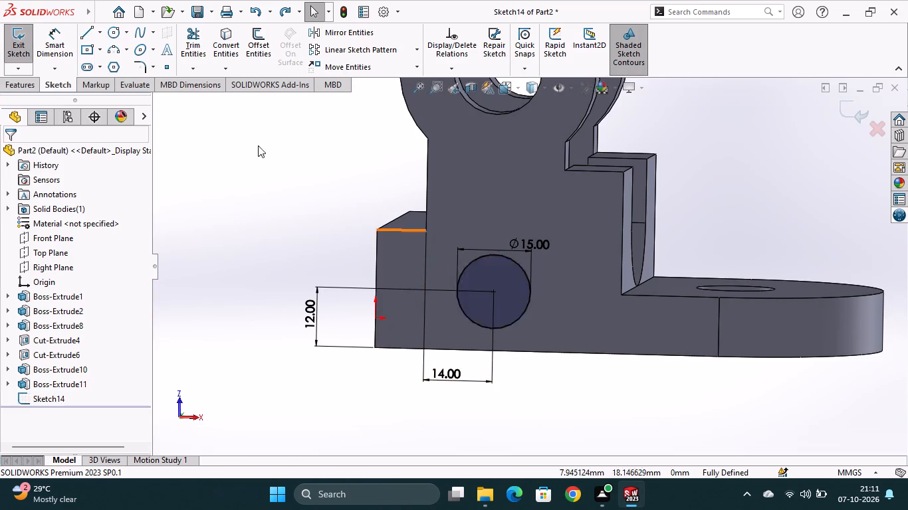
# Set up an Extruded Cut of the 15 mm side-face circle with a Blind depth of 7.5 mm.
pyautogui.click(21, 87)
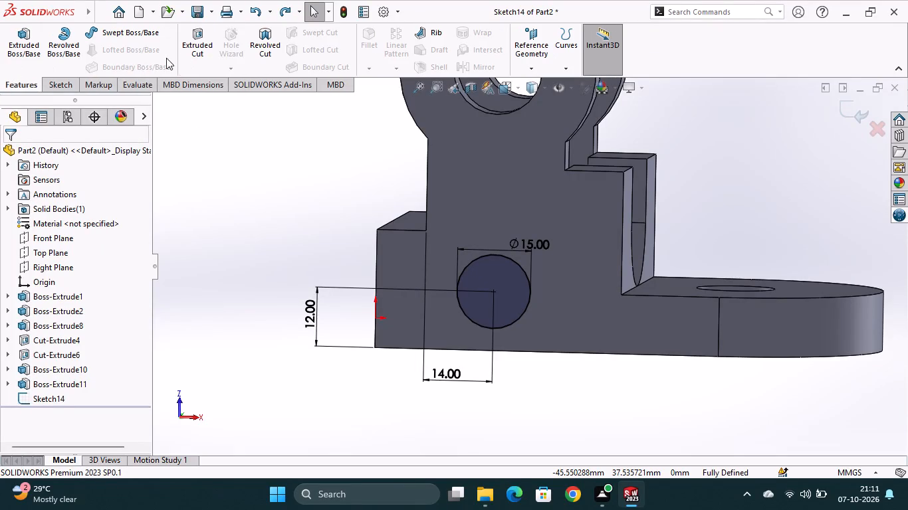
pyautogui.click(203, 54)
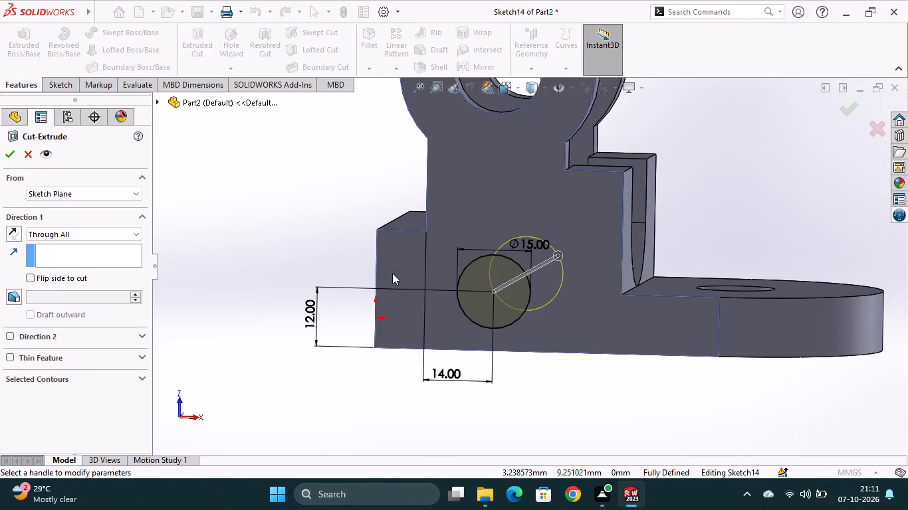
pyautogui.click(76, 234)
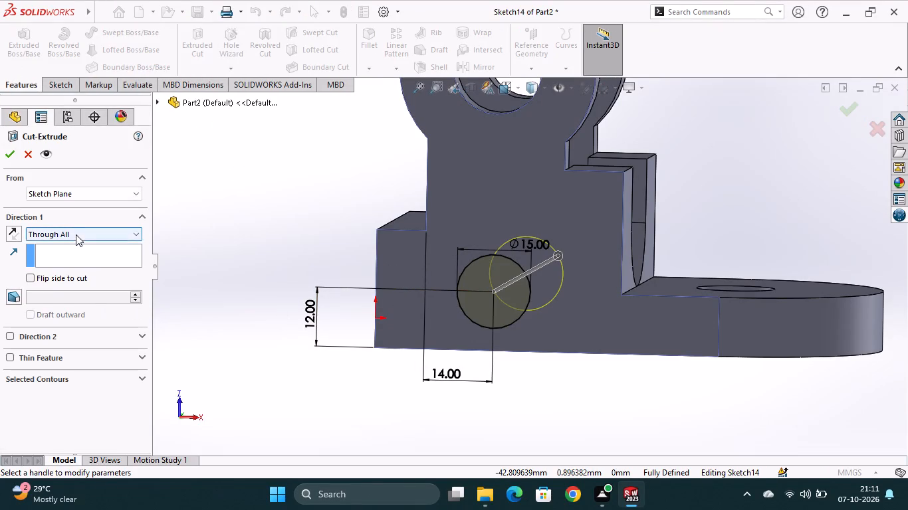
pyautogui.click(72, 248)
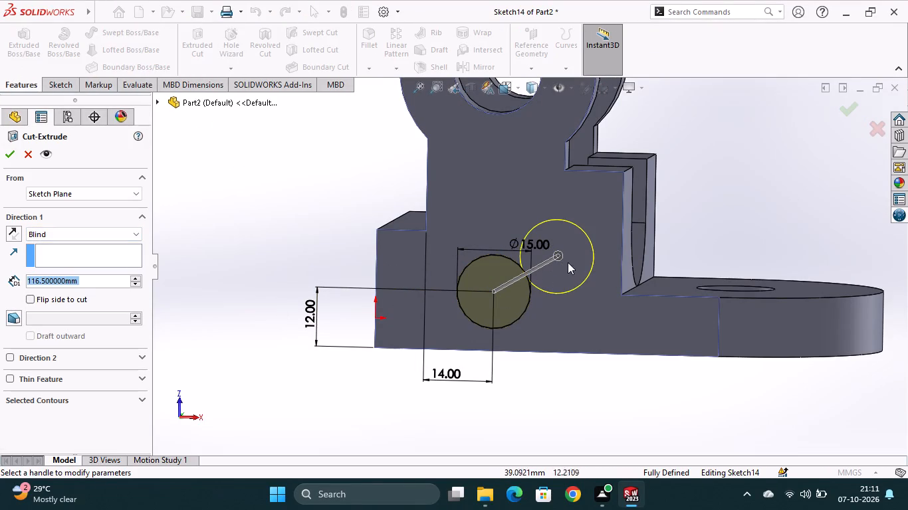
pyautogui.click(92, 282)
pyautogui.click(92, 282)
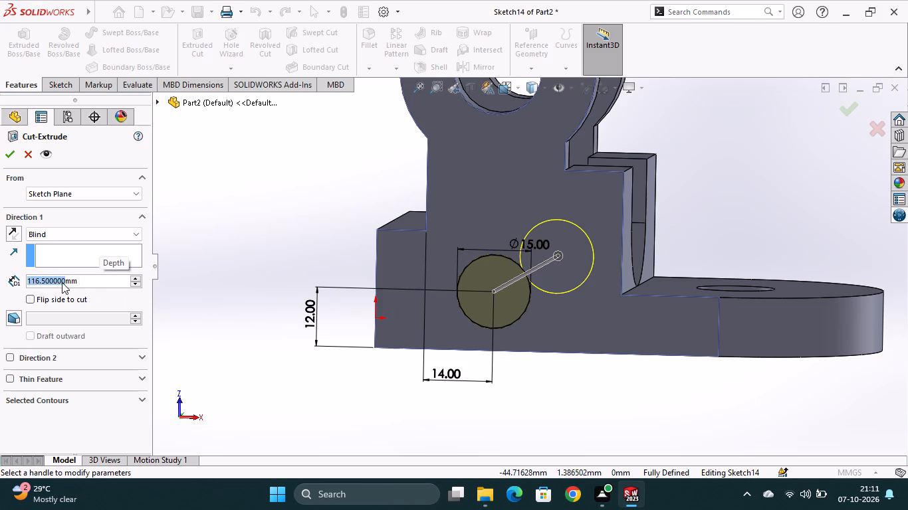
pyautogui.press('7')
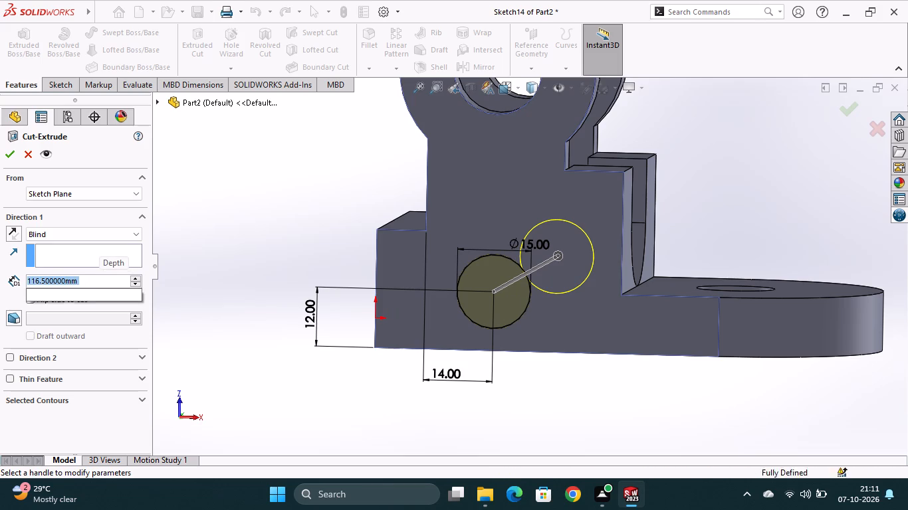
pyautogui.press('.')
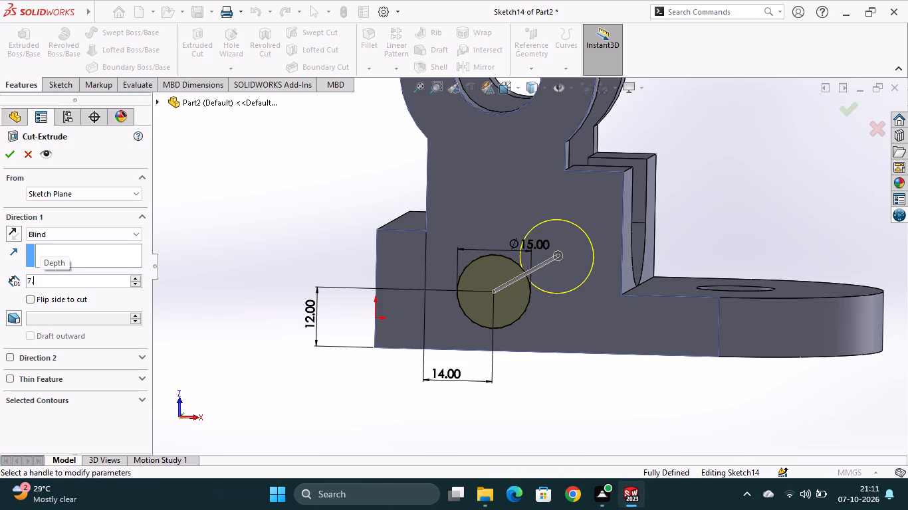
pyautogui.press('5')
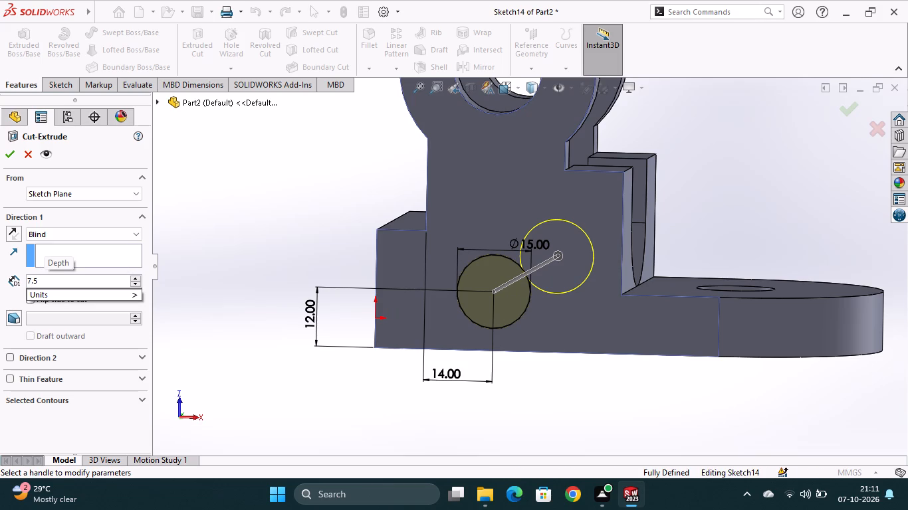
pyautogui.press('Return')
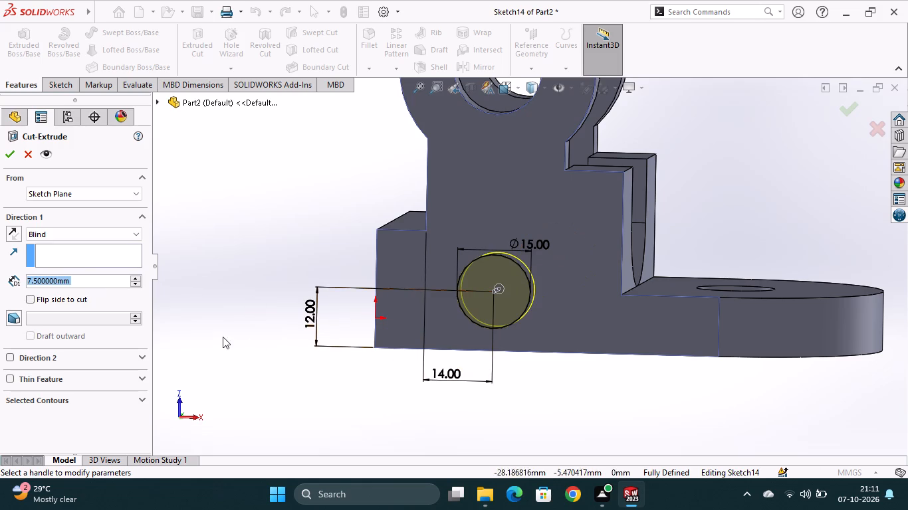
# Switch the circle's cut to the Through All end condition and complete the hole through the bracket.
pyautogui.moveTo(521, 386); pyautogui.dragTo(422, 412, button='middle')
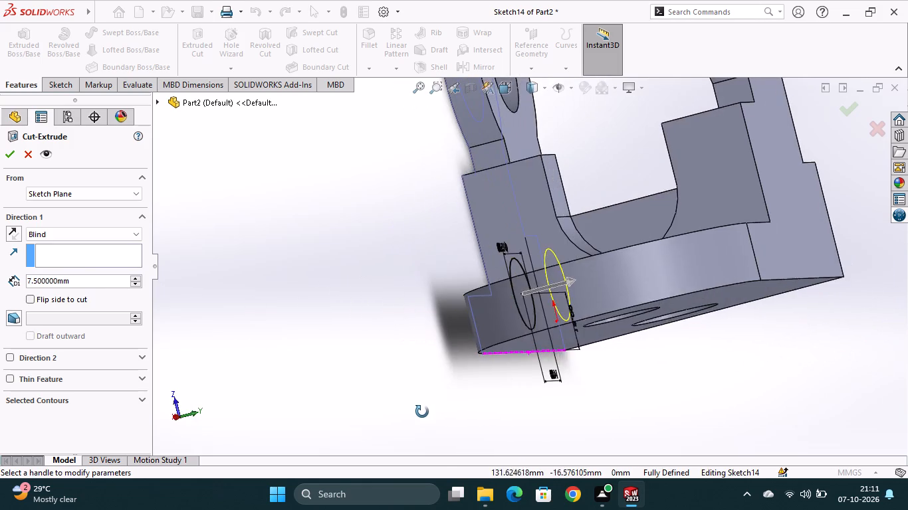
pyautogui.moveTo(422, 412); pyautogui.dragTo(480, 422, button='middle')
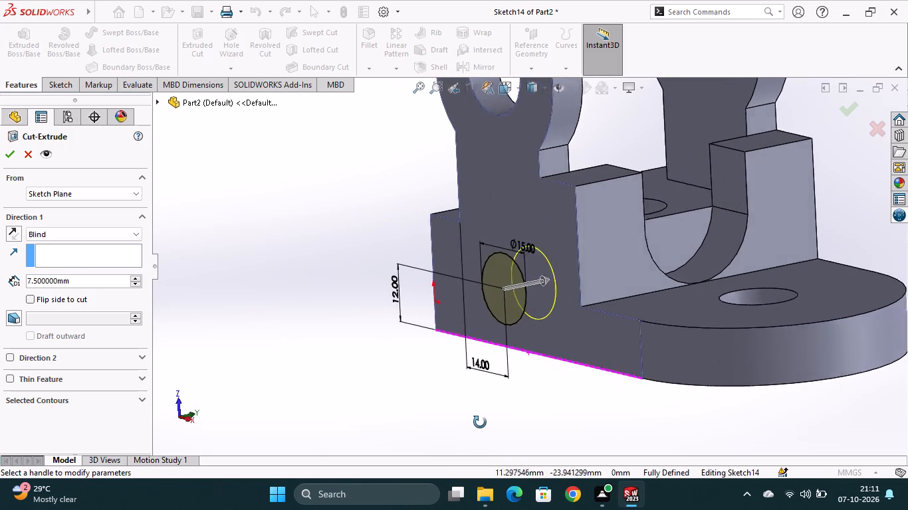
pyautogui.moveTo(480, 422); pyautogui.dragTo(455, 418, button='middle')
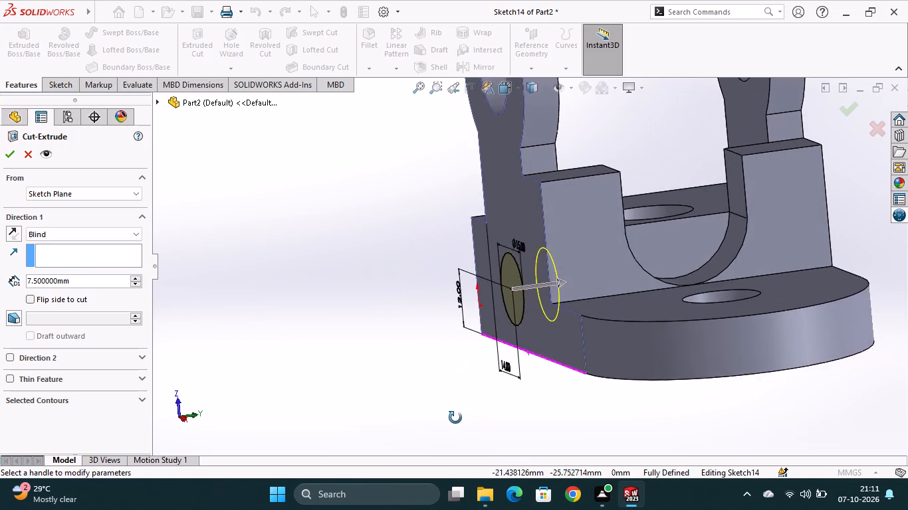
pyautogui.moveTo(455, 418); pyautogui.dragTo(437, 414, button='middle')
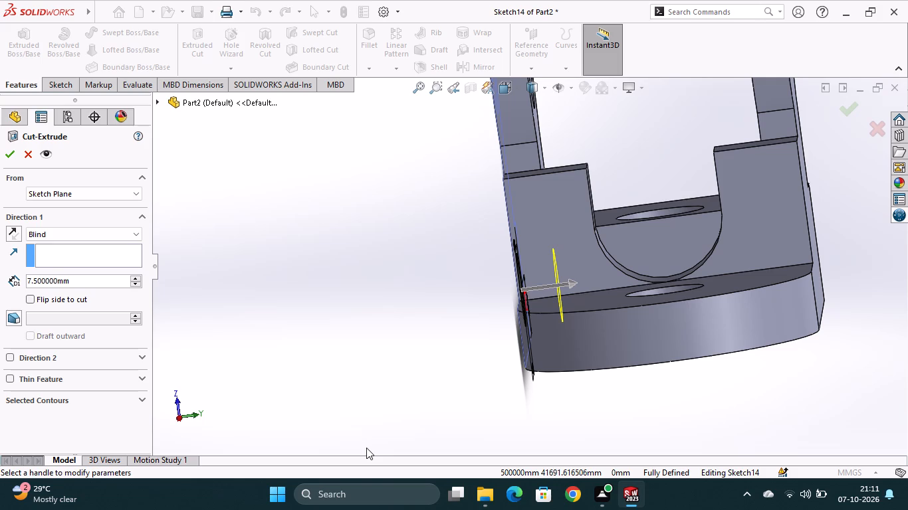
pyautogui.moveTo(498, 414); pyautogui.dragTo(578, 428)
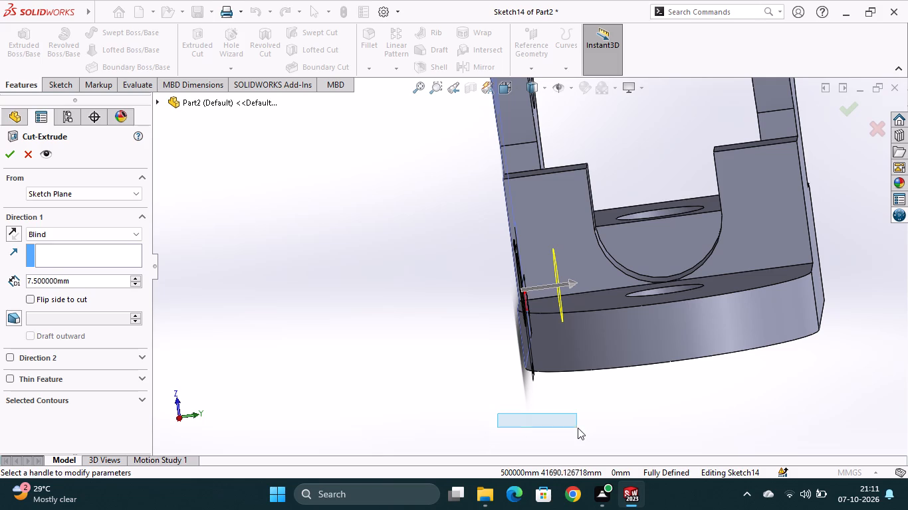
pyautogui.moveTo(578, 428); pyautogui.dragTo(578, 428)
pyautogui.moveTo(579, 428); pyautogui.dragTo(647, 419, button='middle')
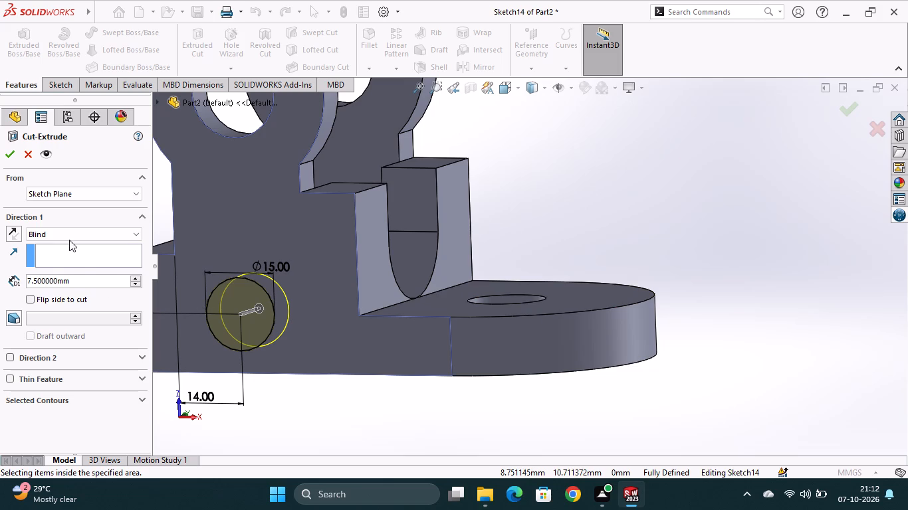
pyautogui.click(76, 280)
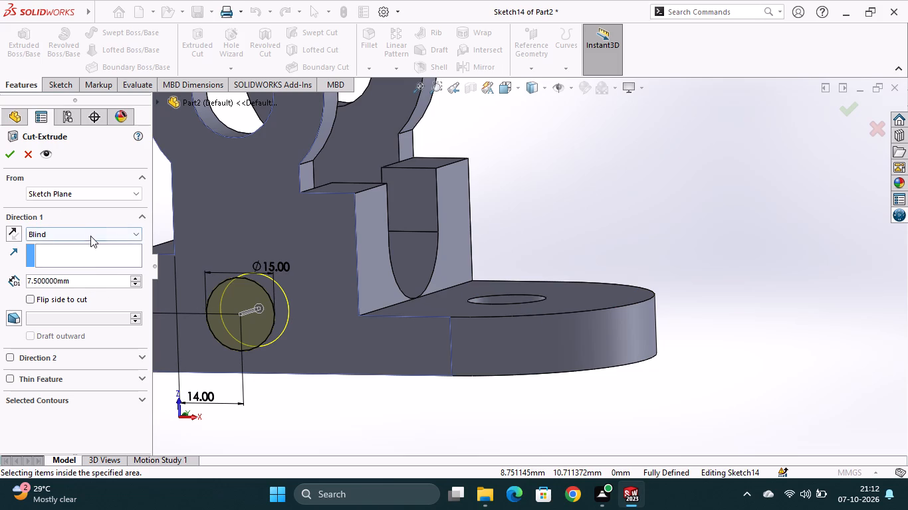
pyautogui.click(91, 236)
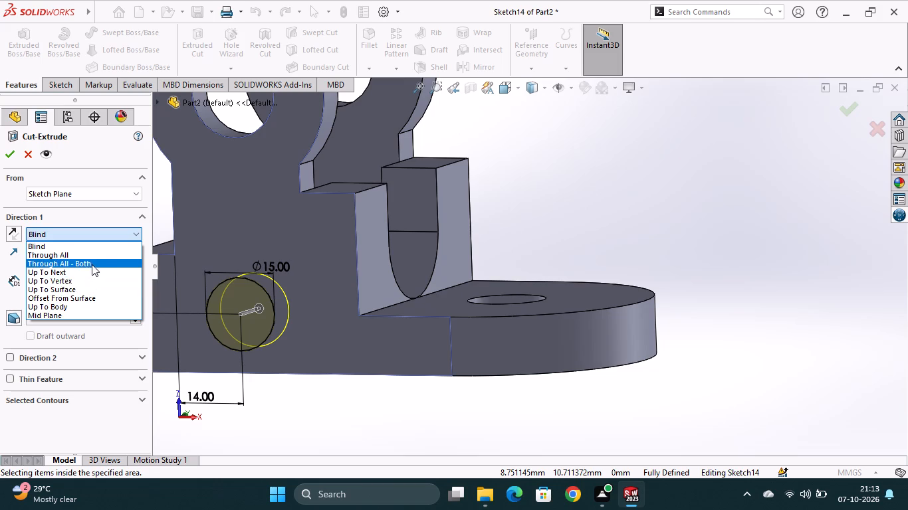
pyautogui.click(95, 257)
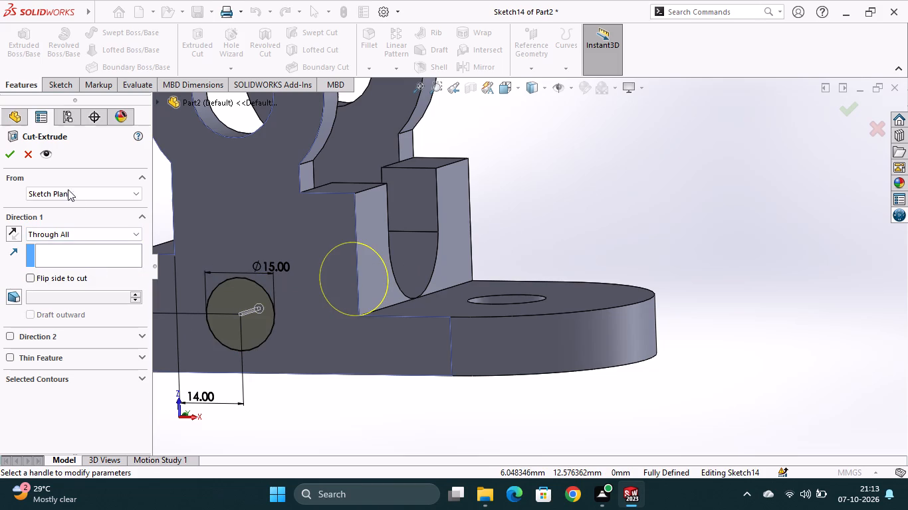
pyautogui.click(11, 159)
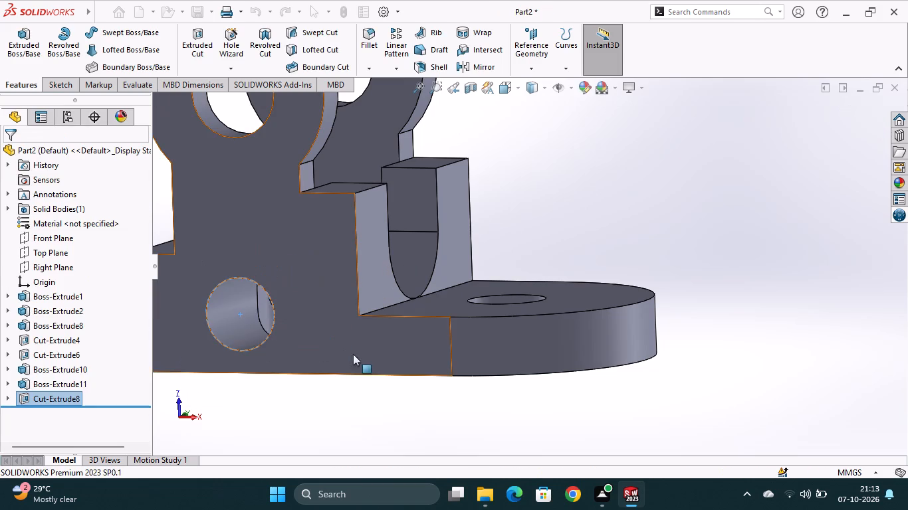
# Start a new sketch on the flat top face of the block beside the U-shaped cutout, on the origin side.
pyautogui.moveTo(374, 400); pyautogui.dragTo(327, 404, button='middle')
pyautogui.moveTo(413, 399); pyautogui.dragTo(373, 406, button='middle')
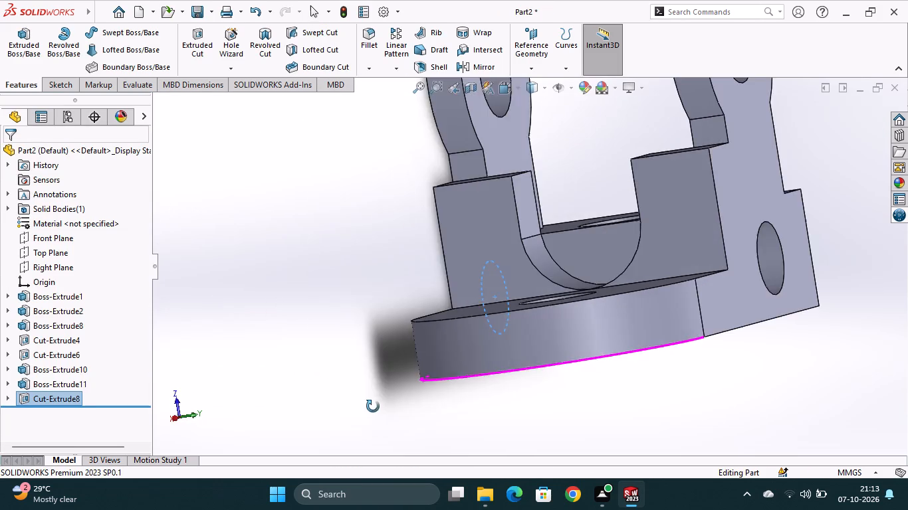
pyautogui.moveTo(373, 406); pyautogui.dragTo(409, 414, button='middle')
pyautogui.scroll(2, 418, 412)
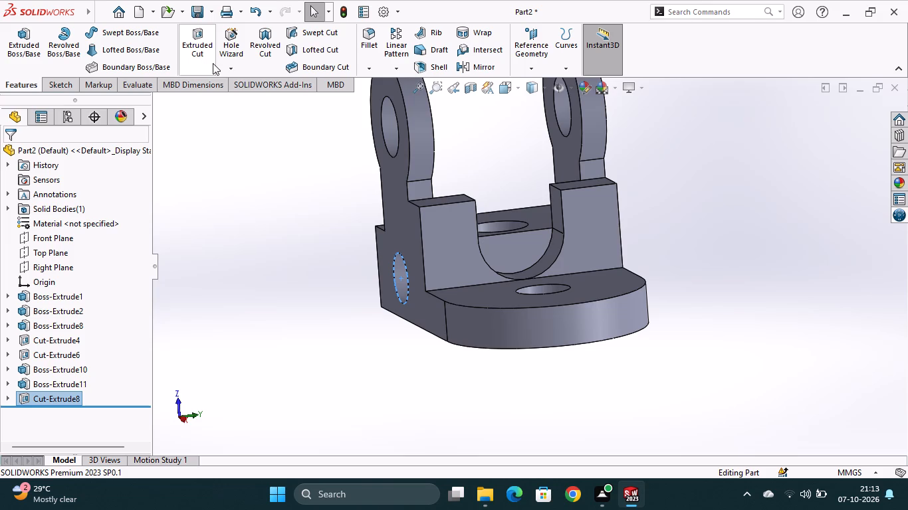
pyautogui.click(445, 201)
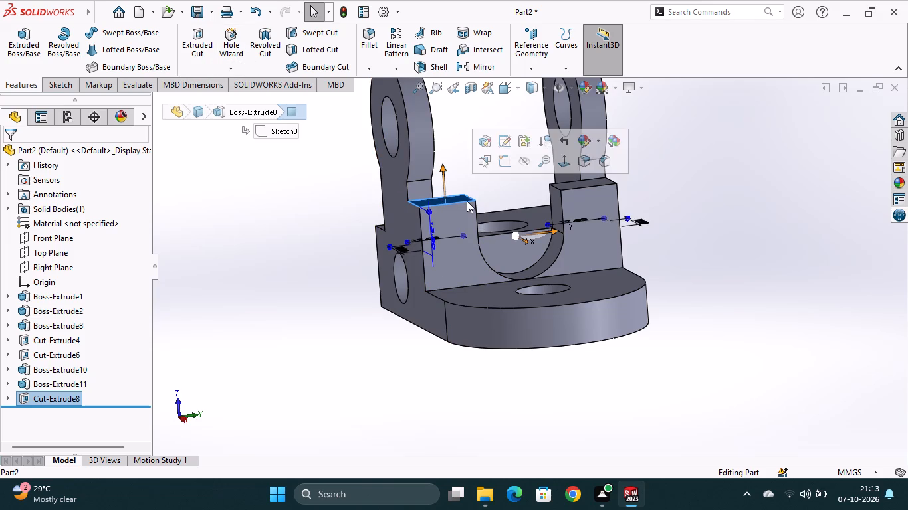
pyautogui.click(505, 161)
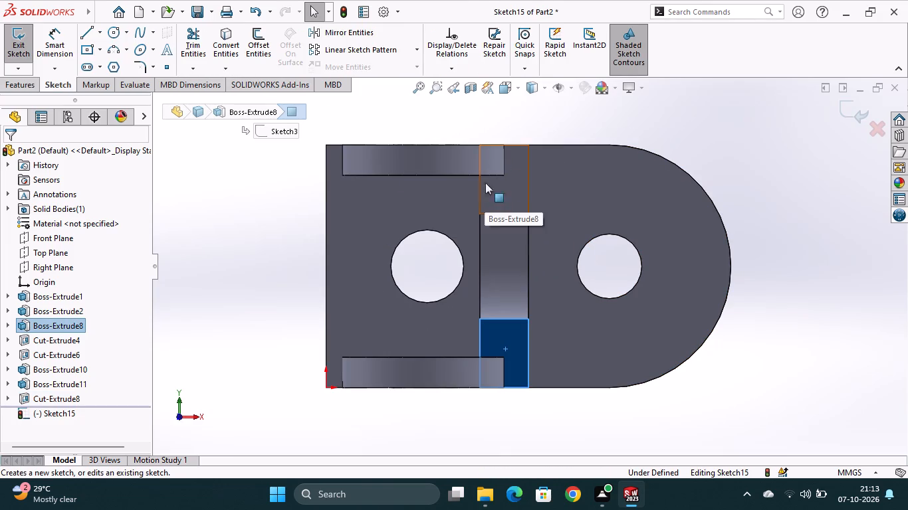
# Trace a closed 12 by 17 mm rectangle with lines around the block top on the far side of the U-shaped cutout from the origin.
pyautogui.click(512, 195)
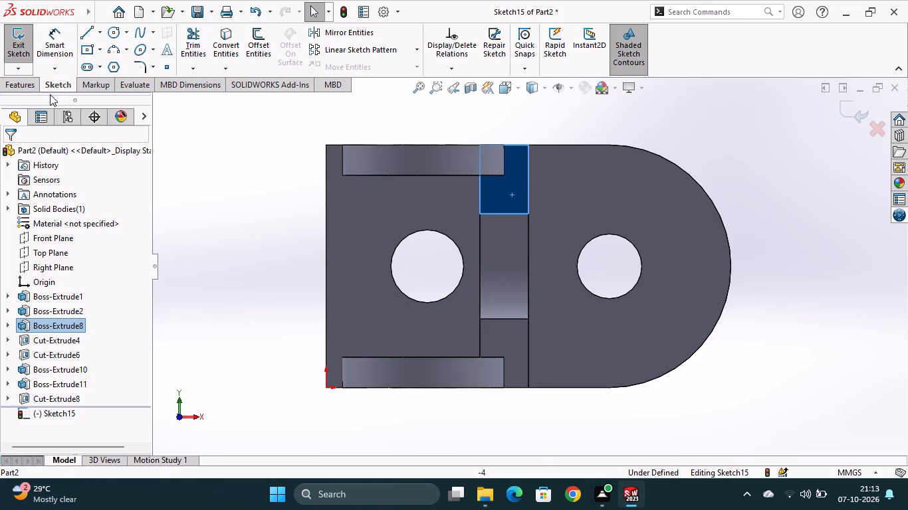
pyautogui.click(21, 86)
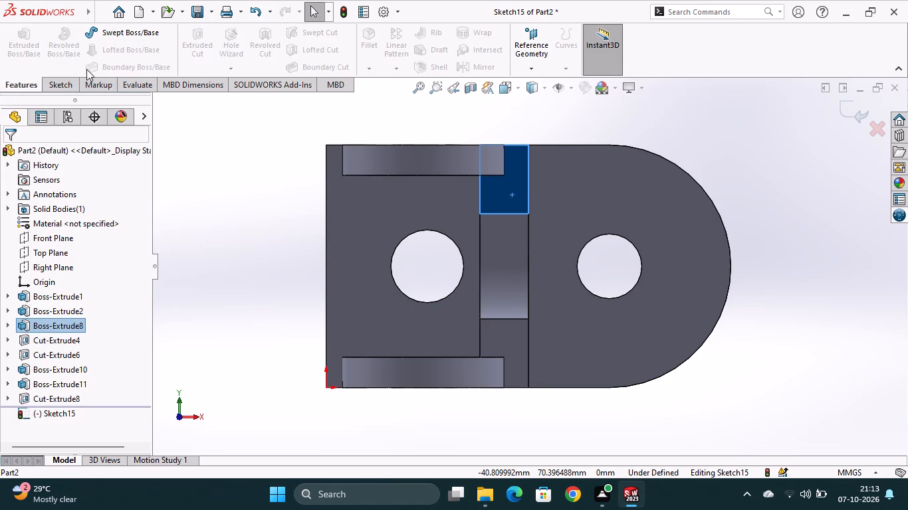
pyautogui.click(22, 84)
pyautogui.click(62, 83)
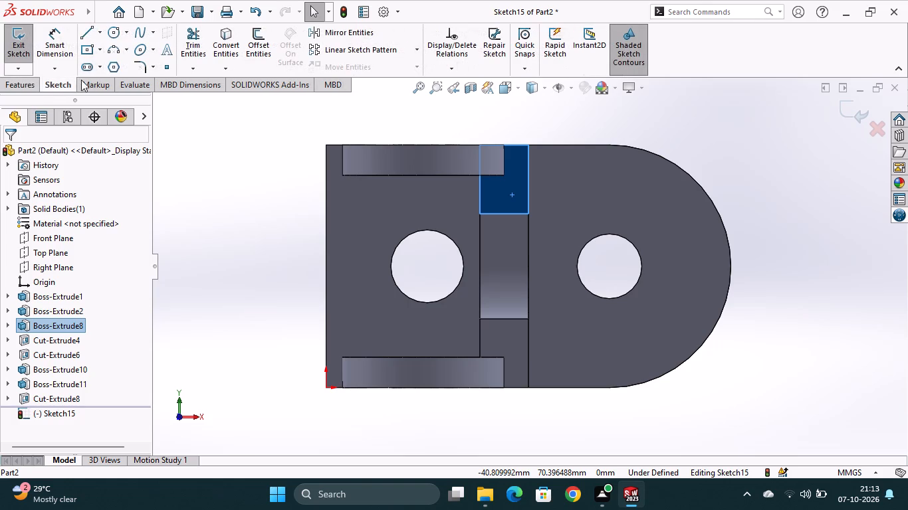
pyautogui.click(91, 33)
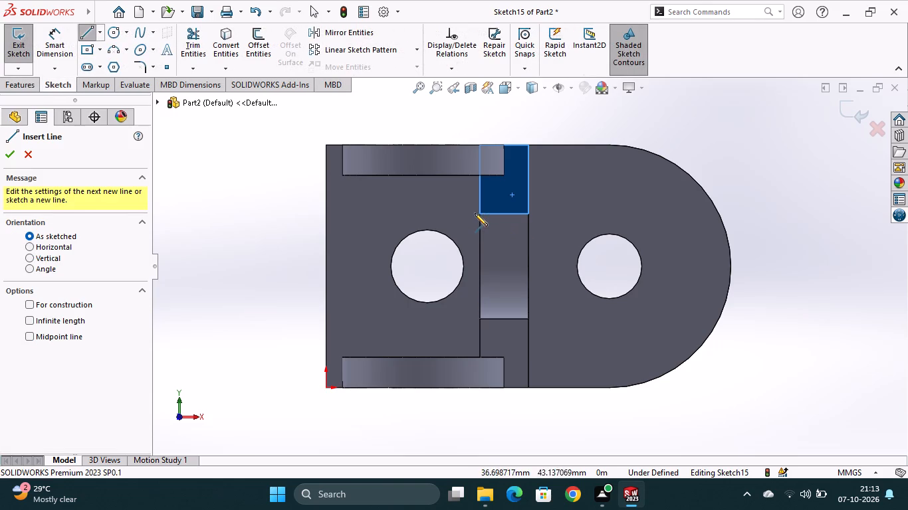
pyautogui.click(479, 214)
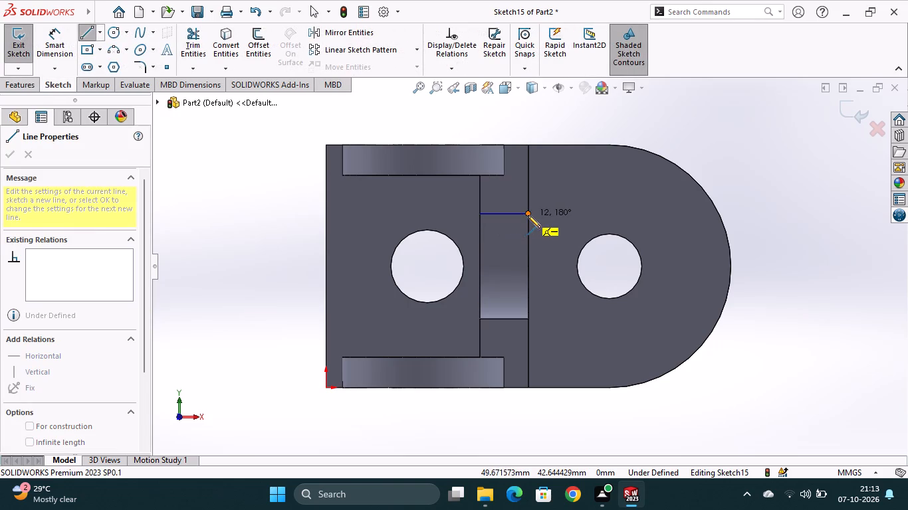
pyautogui.click(528, 215)
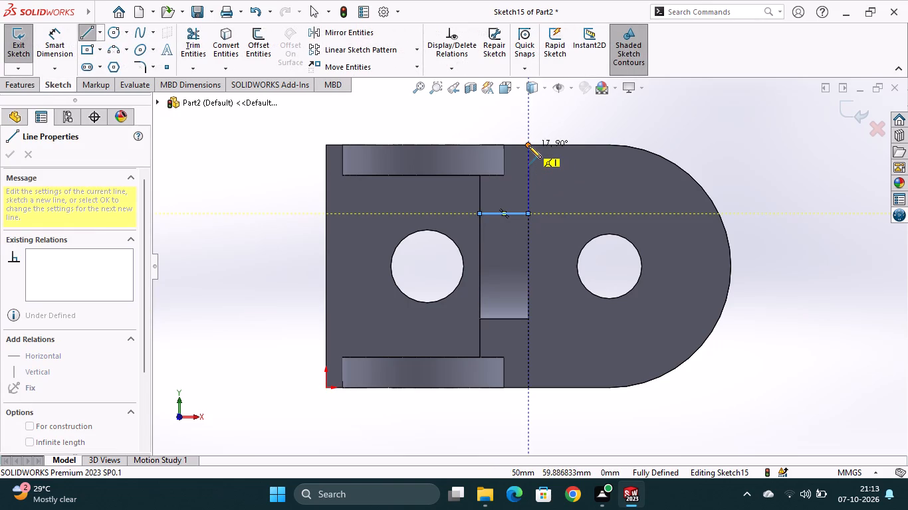
pyautogui.click(528, 145)
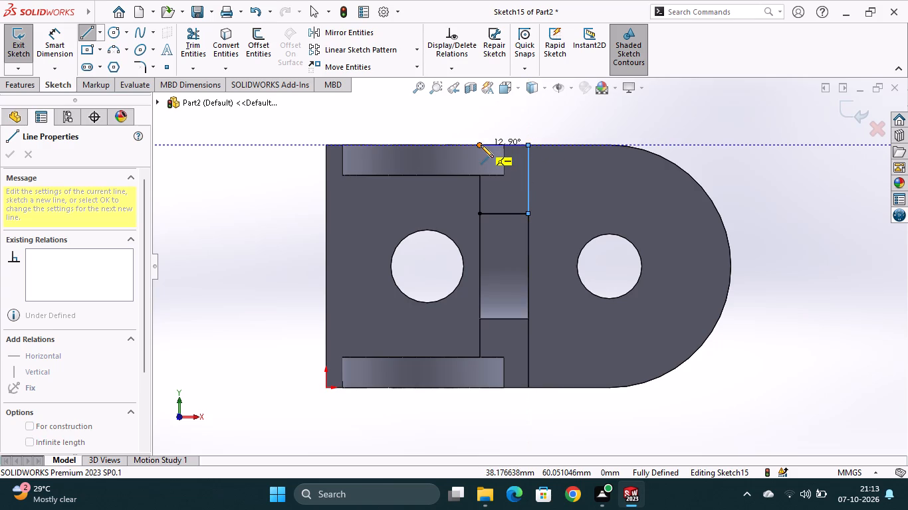
pyautogui.click(479, 144)
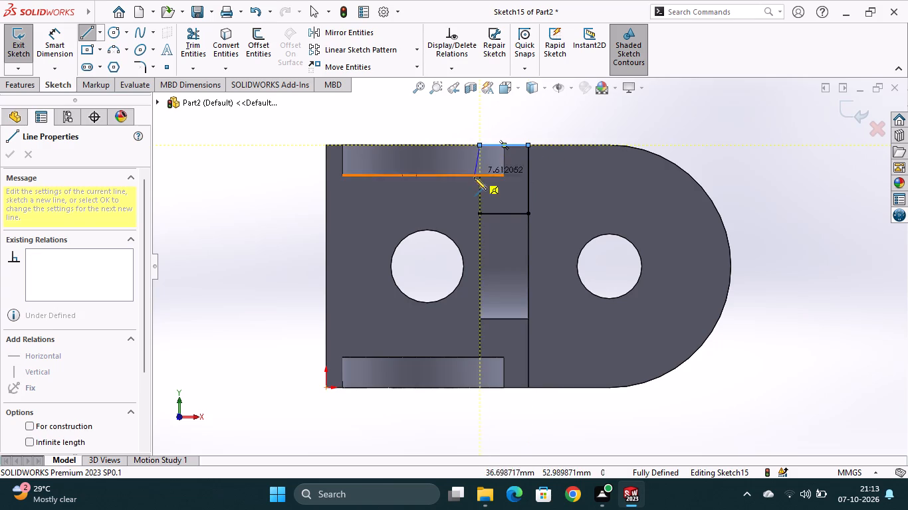
pyautogui.click(481, 213)
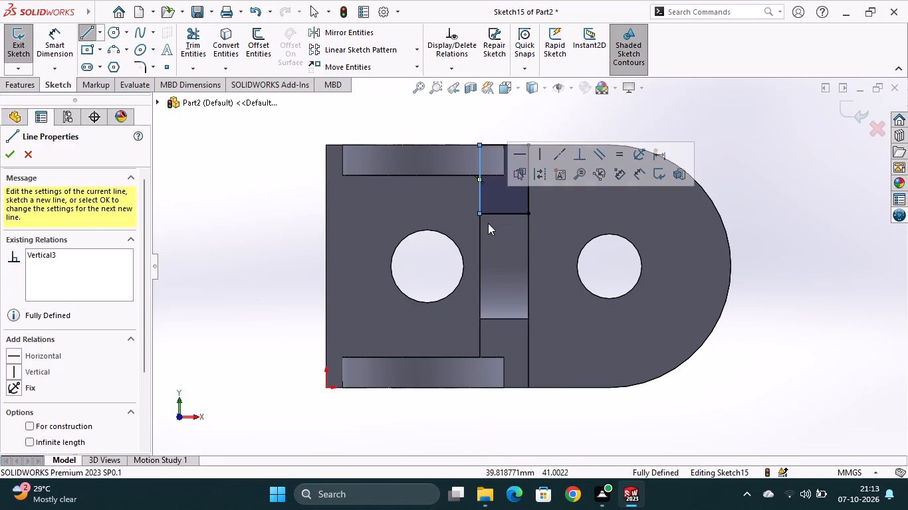
pyautogui.press('Escape')
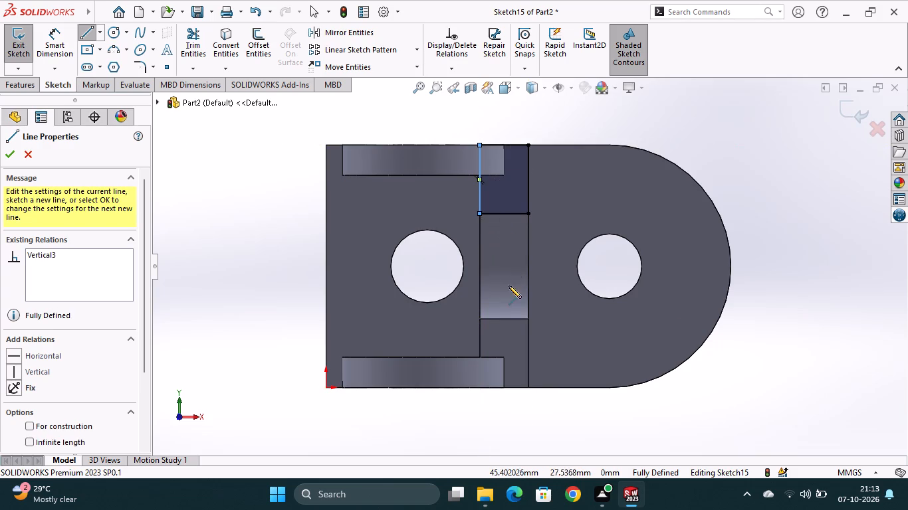
# Trace a closed 12 by 17 mm rectangle with lines around the block top on the origin side of the U-shaped cutout.
pyautogui.click(480, 319)
pyautogui.click(528, 317)
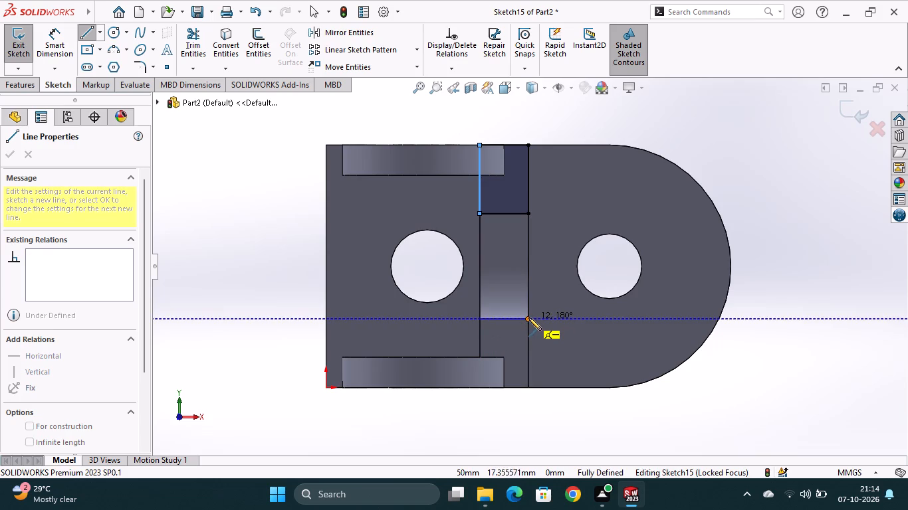
pyautogui.click(527, 390)
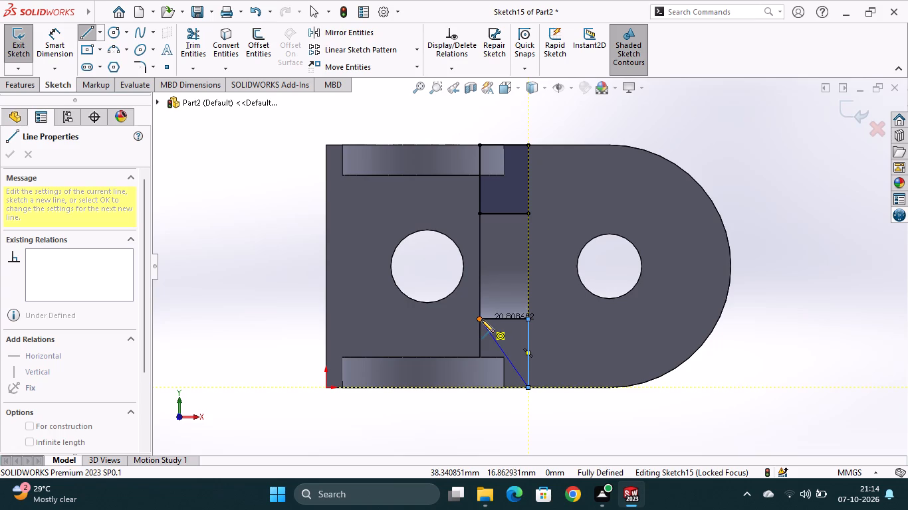
pyautogui.press('Escape')
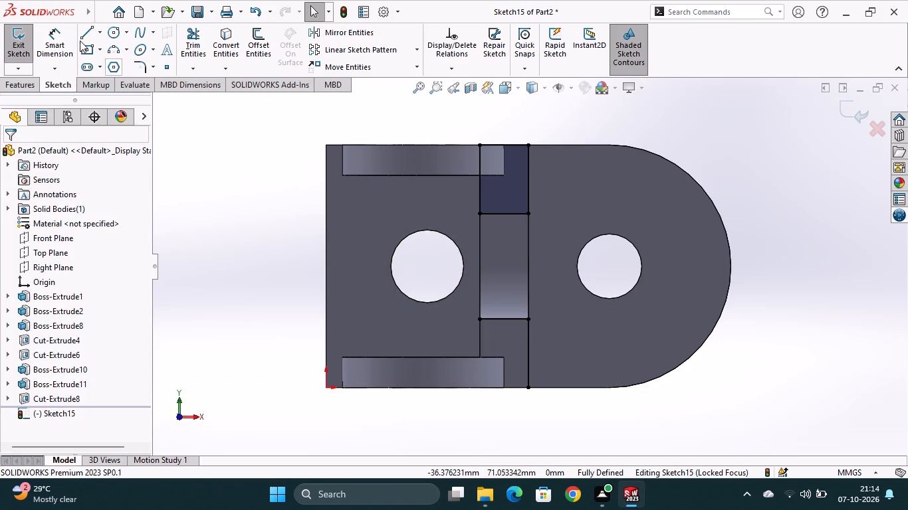
pyautogui.click(86, 33)
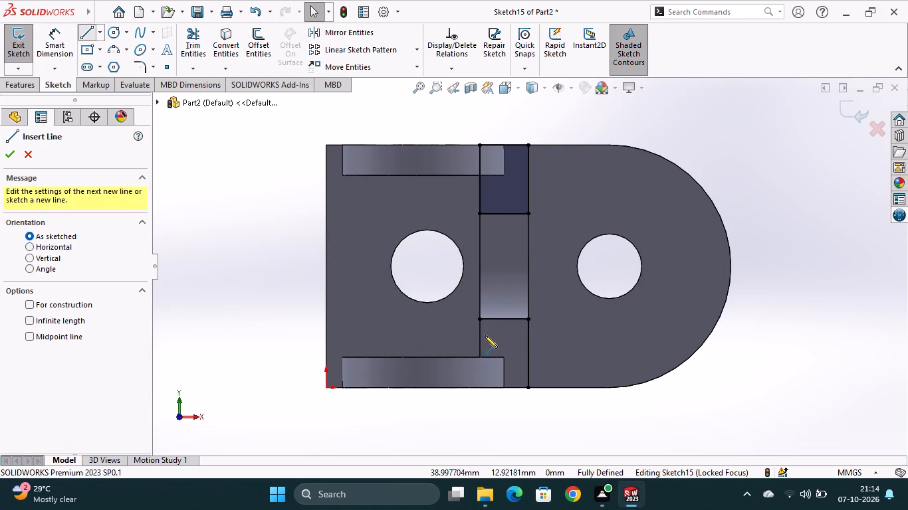
pyautogui.click(479, 319)
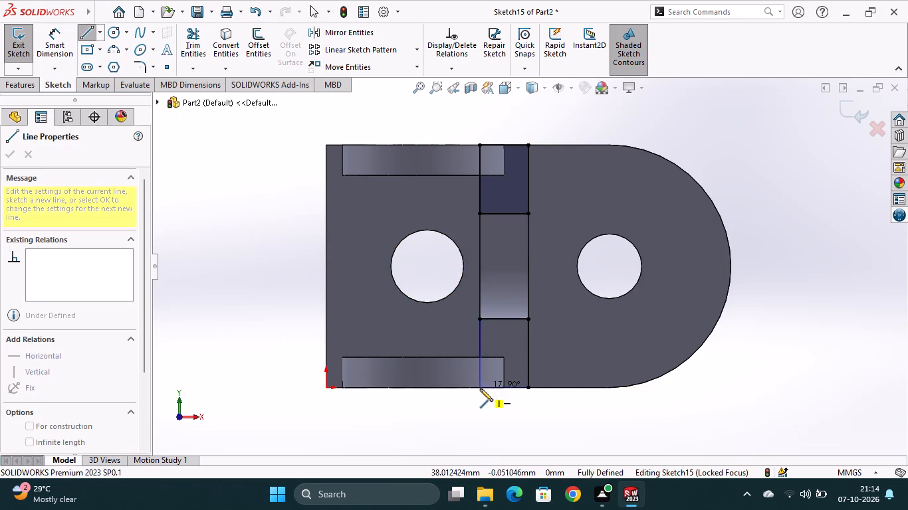
pyautogui.click(479, 388)
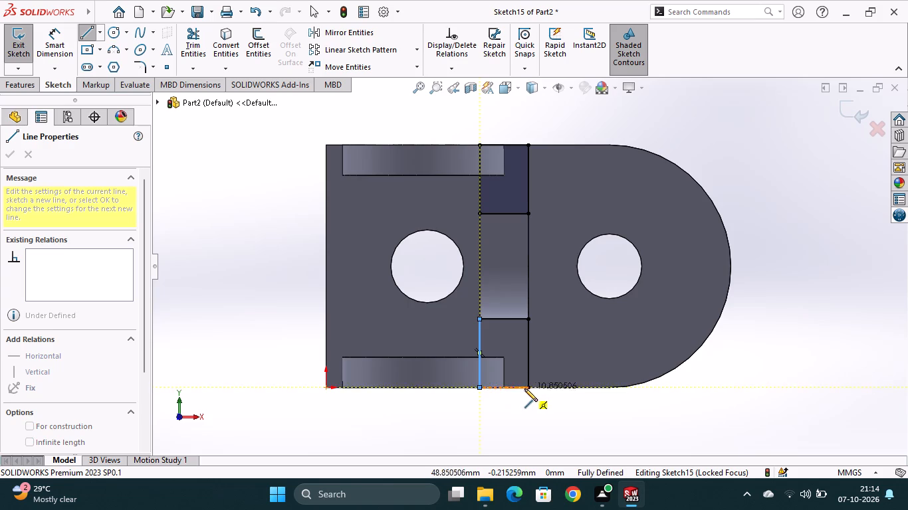
pyautogui.click(526, 388)
pyautogui.press('Escape')
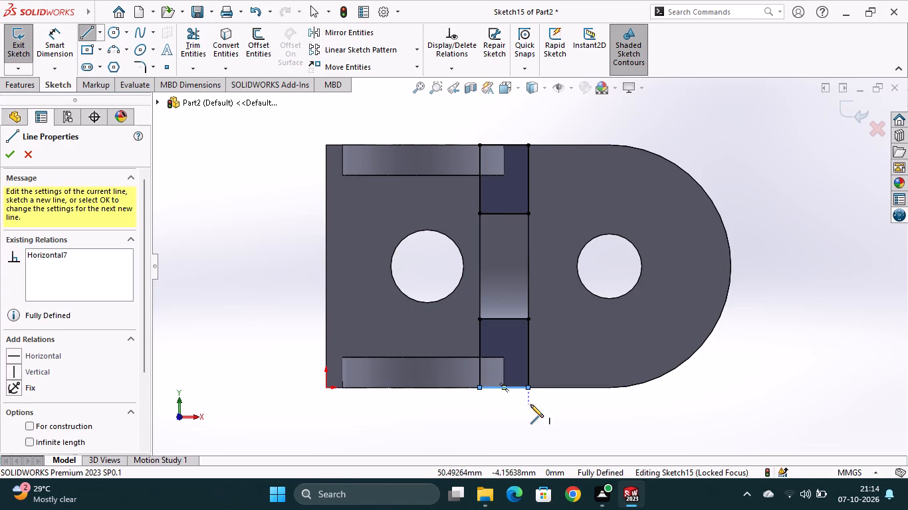
# Start an Extruded Cut using both 12 by 17 mm rectangles beside the U-shaped cutout as its contours.
pyautogui.doubleClick(7, 81)
pyautogui.click(202, 61)
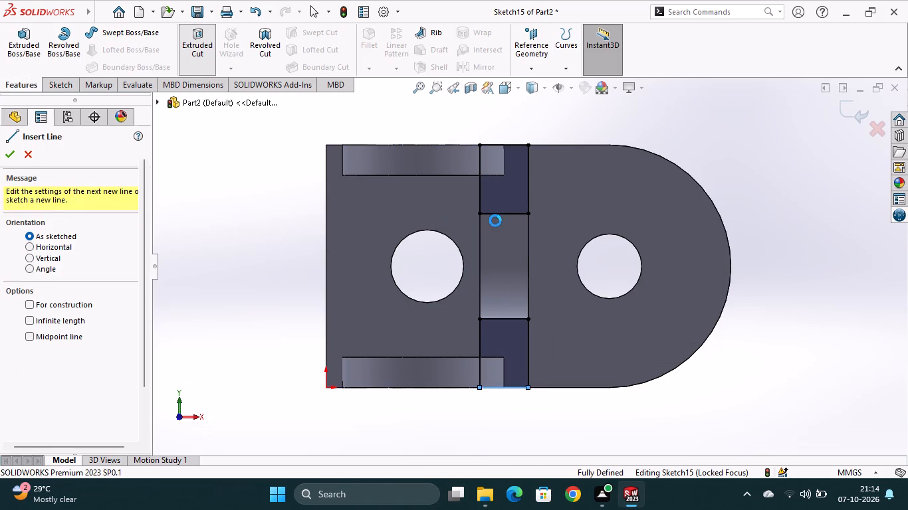
pyautogui.click(504, 193)
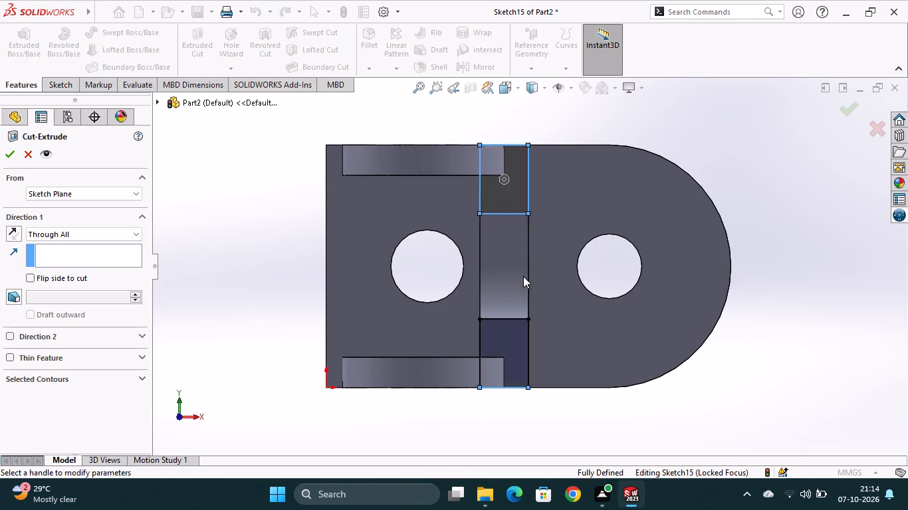
pyautogui.click(512, 341)
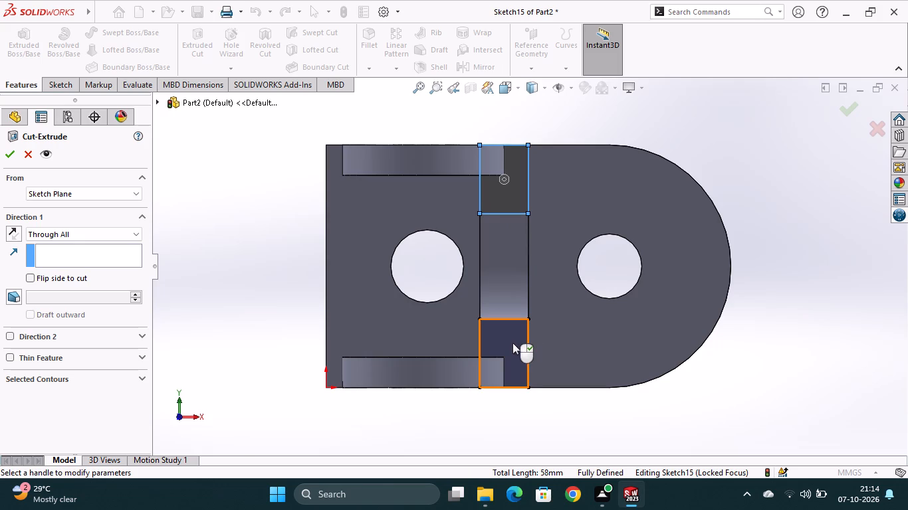
pyautogui.click(512, 349)
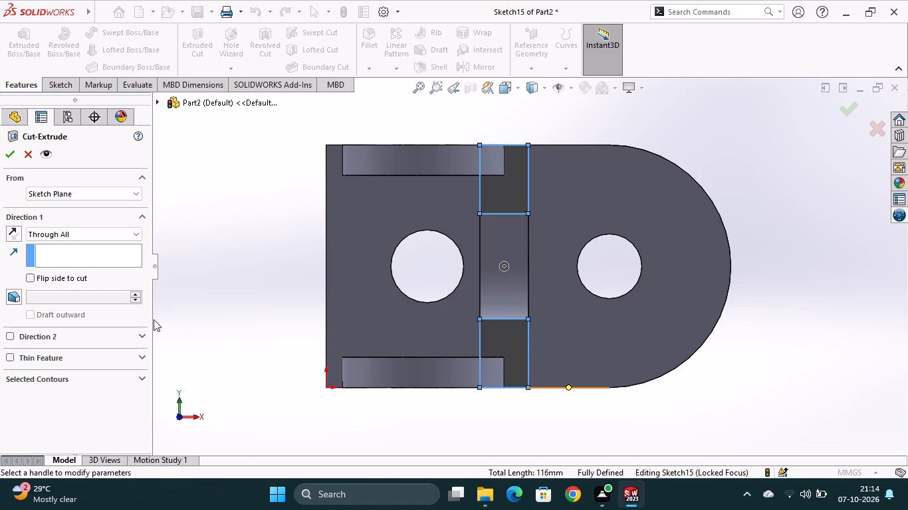
# Set the two-rectangle cut to a Blind depth of 13 mm and complete it.
pyautogui.moveTo(487, 420); pyautogui.dragTo(487, 330, button='middle')
pyautogui.scroll(-1, 487, 420)
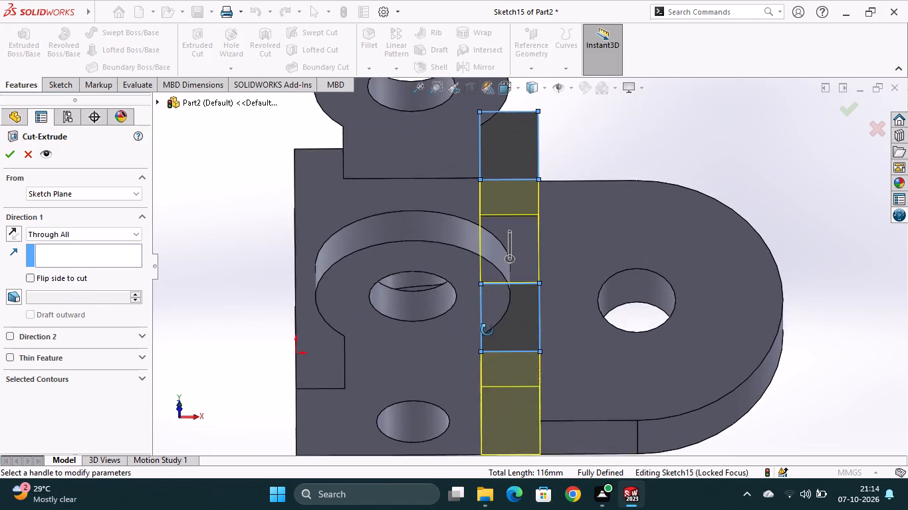
pyautogui.moveTo(487, 330); pyautogui.dragTo(487, 326, button='middle')
pyautogui.scroll(1, 606, 383)
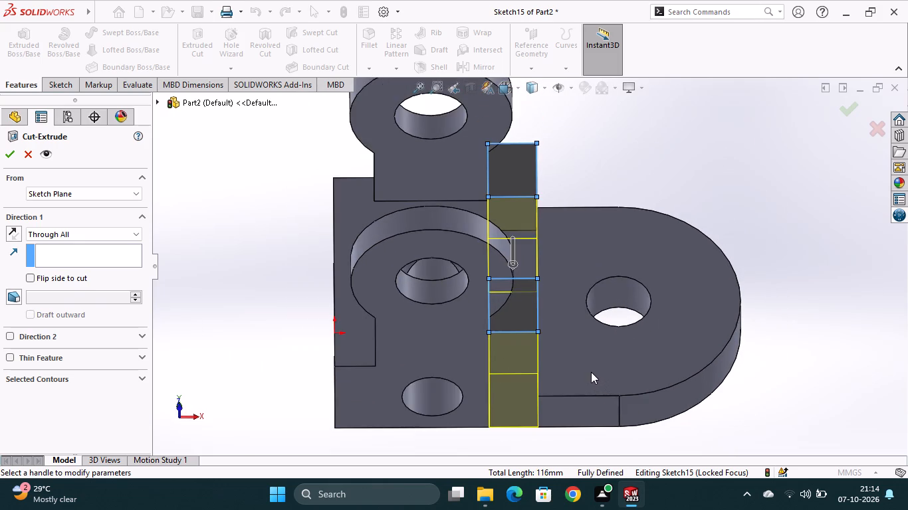
pyautogui.scroll(-1, 591, 372)
pyautogui.moveTo(717, 430); pyautogui.dragTo(707, 318, button='middle')
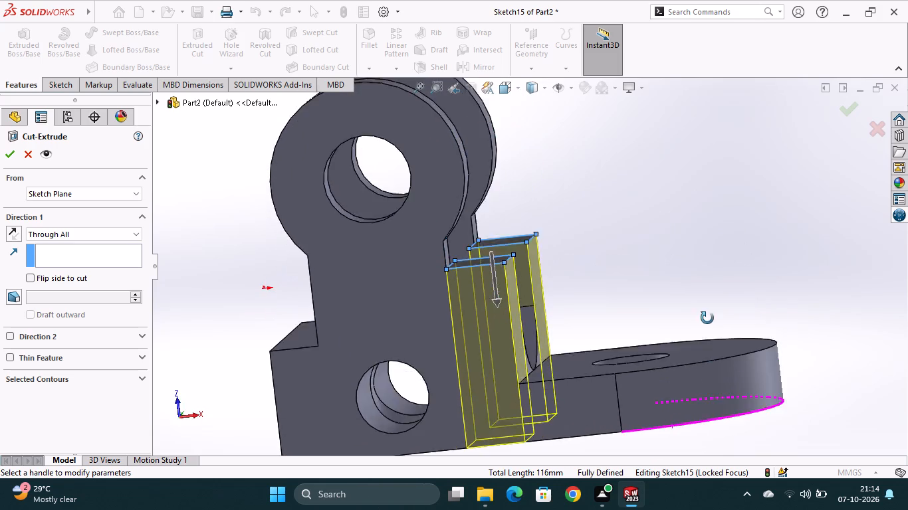
pyautogui.moveTo(707, 318); pyautogui.dragTo(708, 295, button='middle')
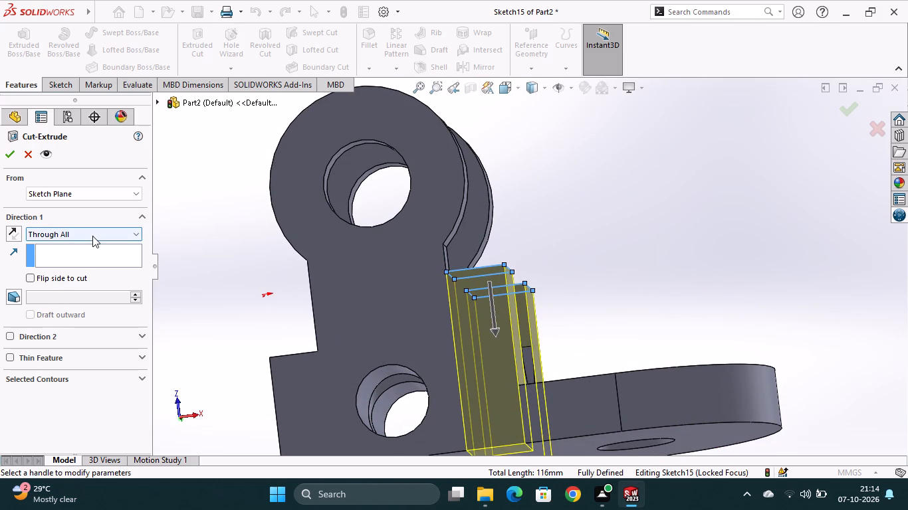
pyautogui.click(92, 236)
pyautogui.click(74, 244)
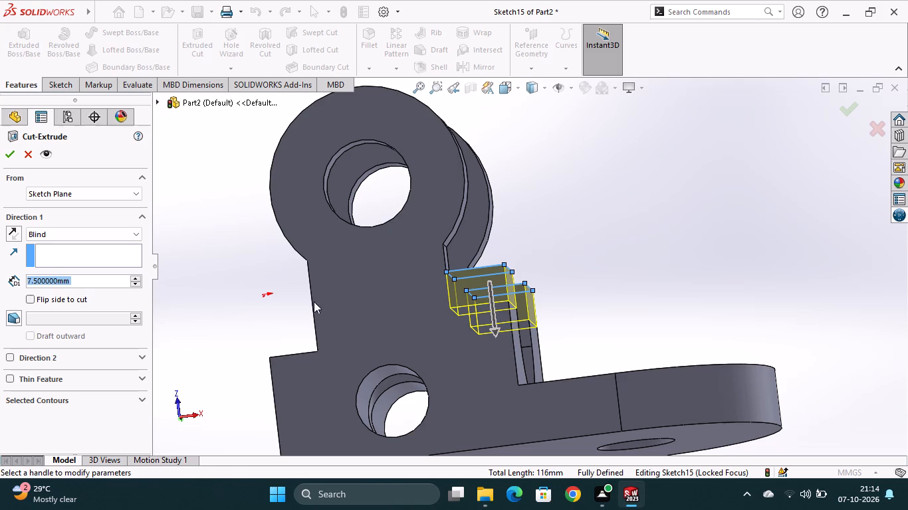
pyautogui.click(82, 282)
pyautogui.click(82, 282)
pyautogui.press('1')
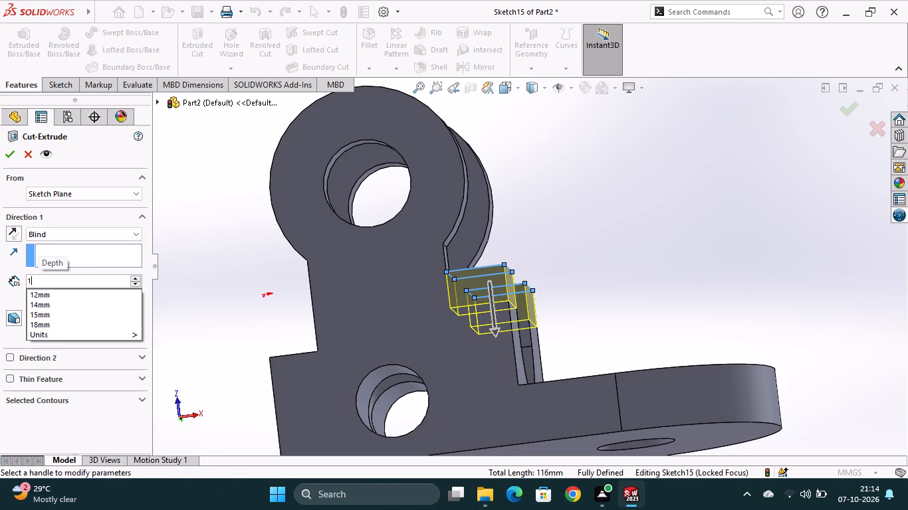
pyautogui.press('3')
pyautogui.press('Return')
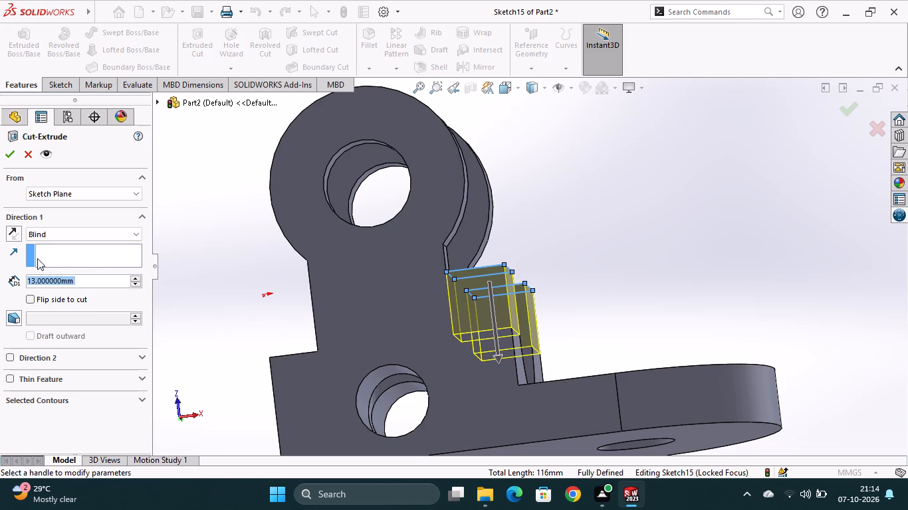
pyautogui.click(8, 152)
# Examine the cut block tops, the lugs and the U-shaped cutout from the side and from the rounded end.
pyautogui.scroll(-1, 583, 299)
pyautogui.scroll(1, 583, 300)
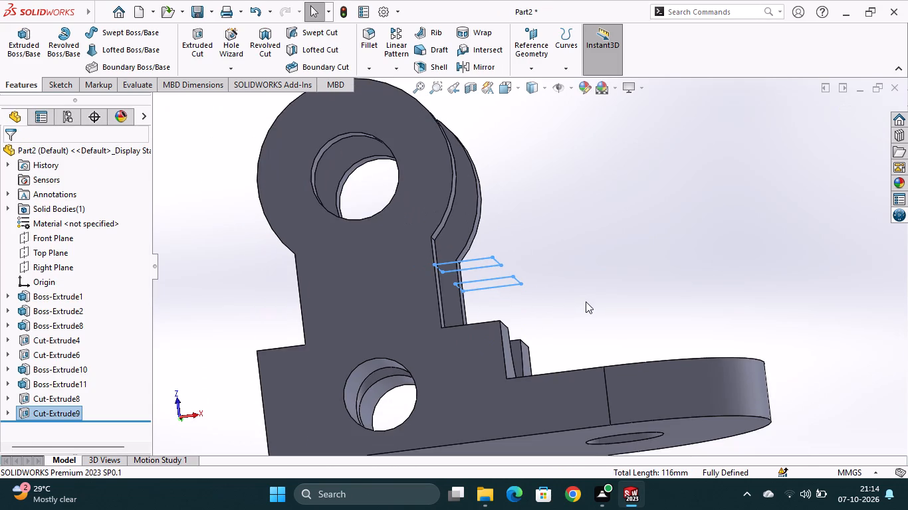
pyautogui.moveTo(589, 310); pyautogui.dragTo(530, 369, button='middle')
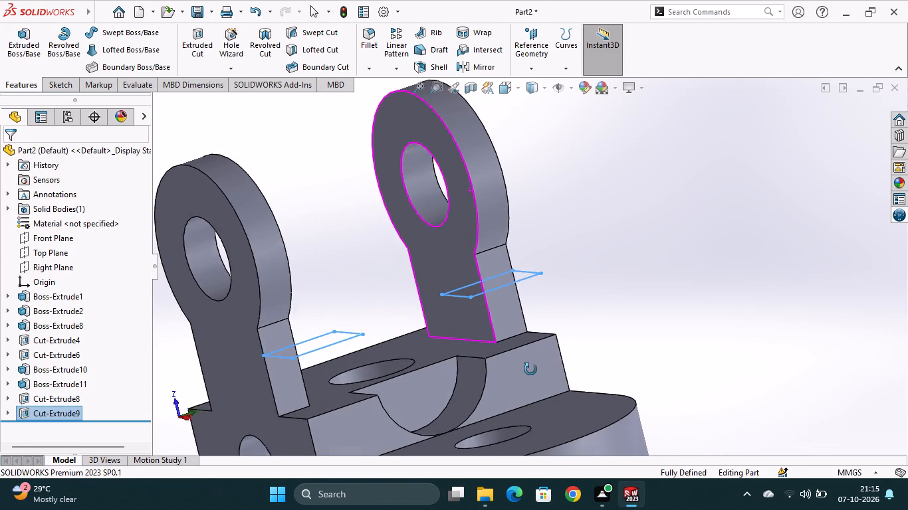
pyautogui.moveTo(530, 369); pyautogui.dragTo(528, 369, button='middle')
pyautogui.scroll(-1, 541, 363)
pyautogui.scroll(3, 612, 352)
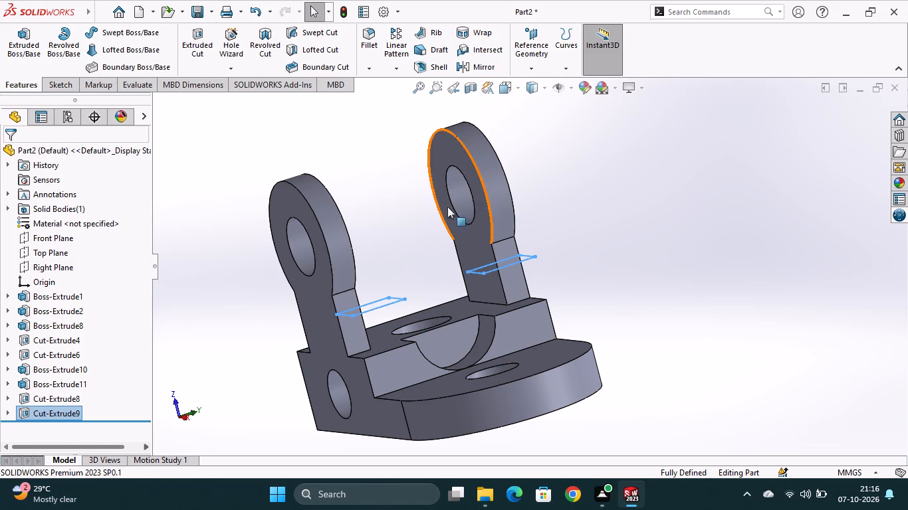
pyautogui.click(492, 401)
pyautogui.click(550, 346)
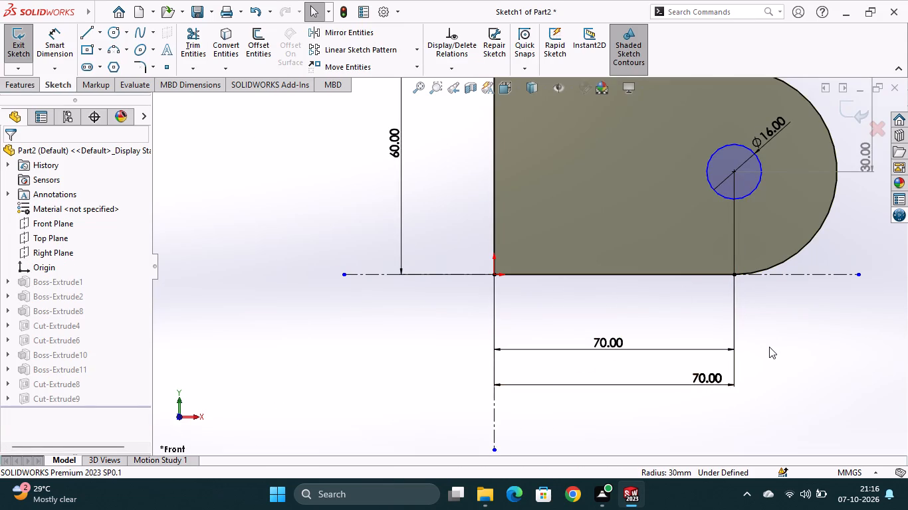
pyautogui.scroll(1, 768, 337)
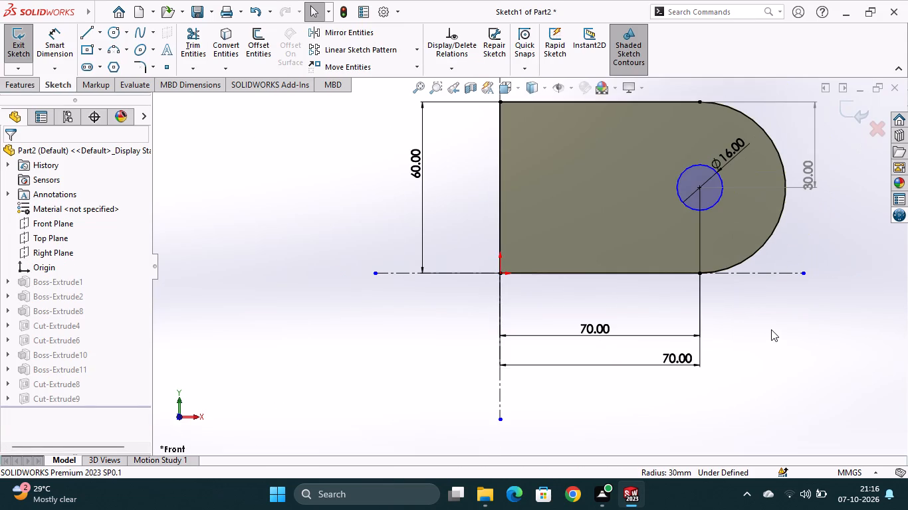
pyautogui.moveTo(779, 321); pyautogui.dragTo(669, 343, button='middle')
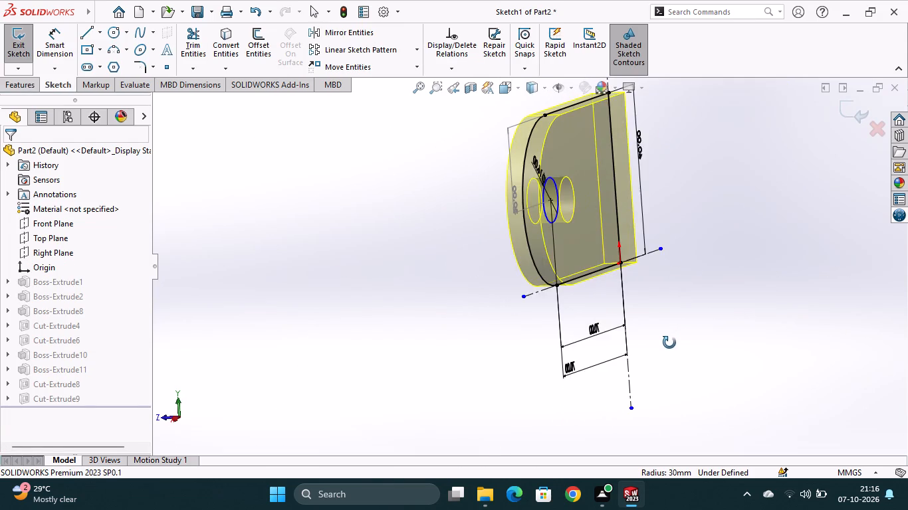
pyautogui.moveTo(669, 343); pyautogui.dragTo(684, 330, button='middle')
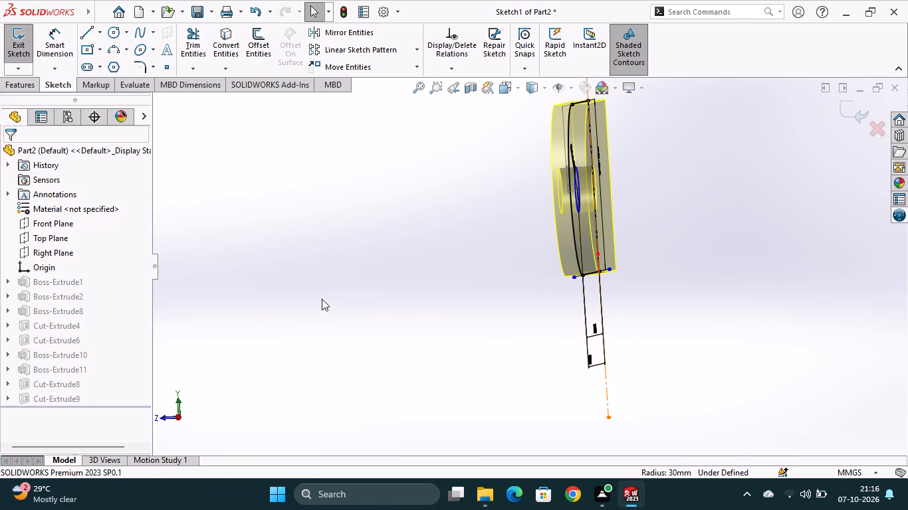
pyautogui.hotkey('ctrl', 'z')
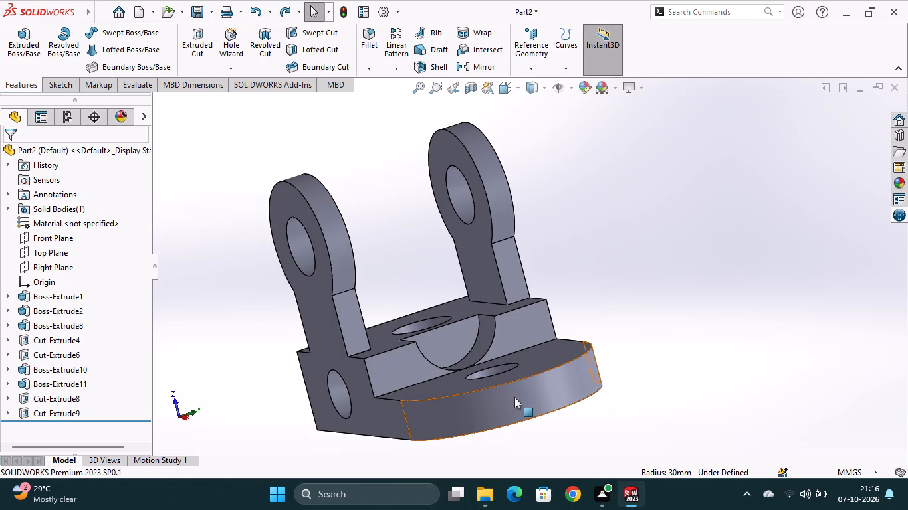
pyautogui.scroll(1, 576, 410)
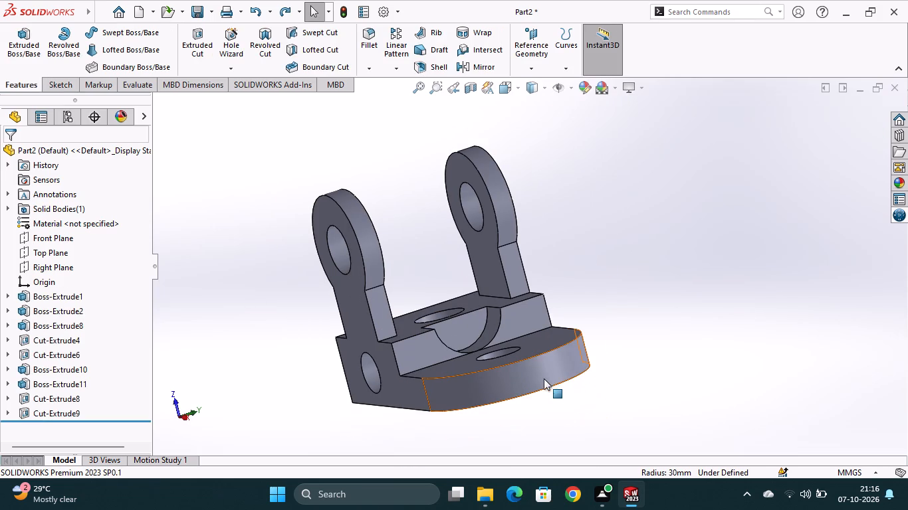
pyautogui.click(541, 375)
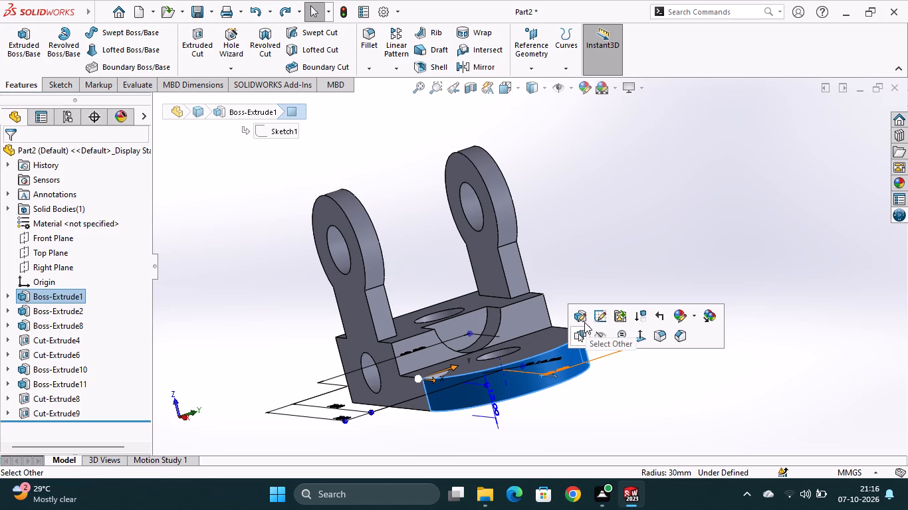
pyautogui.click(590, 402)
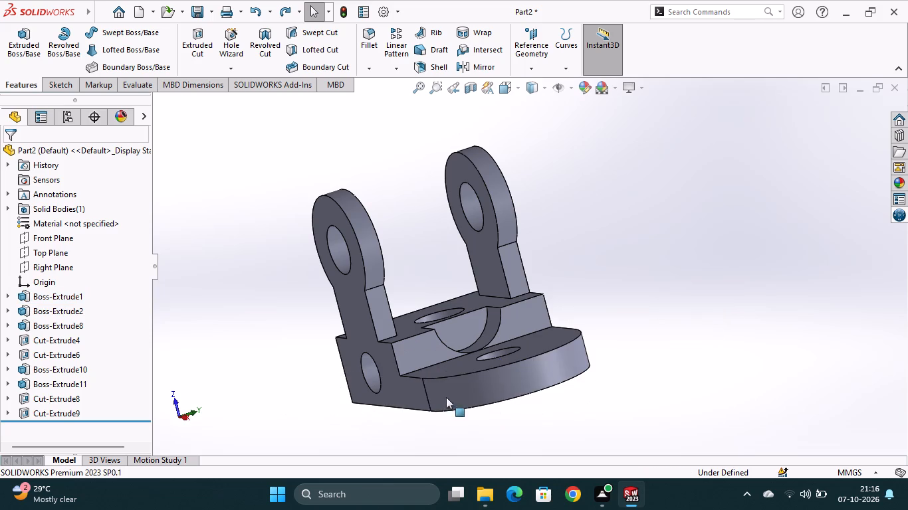
# On the block's flat end face, sketch a closed line rectangle about 9 mm high and 42 mm long along the bottom edge.
pyautogui.moveTo(502, 416); pyautogui.dragTo(603, 414, button='middle')
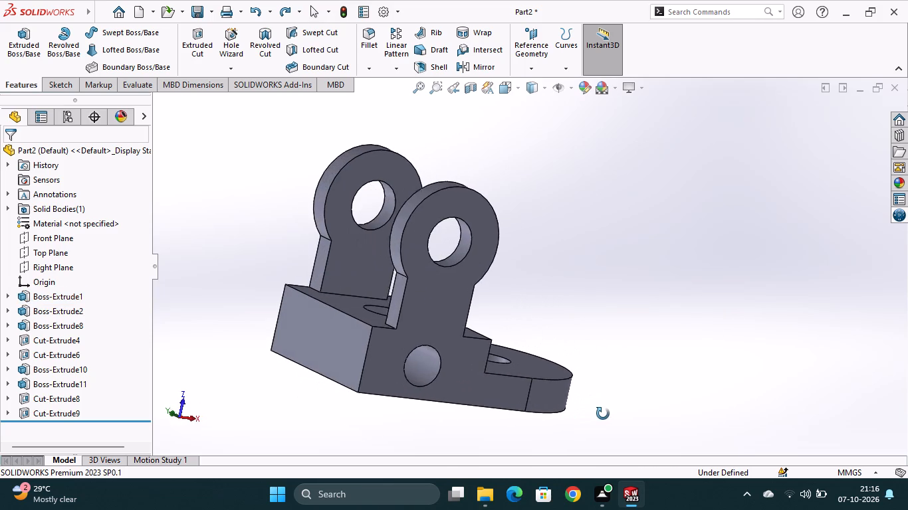
pyautogui.moveTo(603, 414); pyautogui.dragTo(604, 418, button='middle')
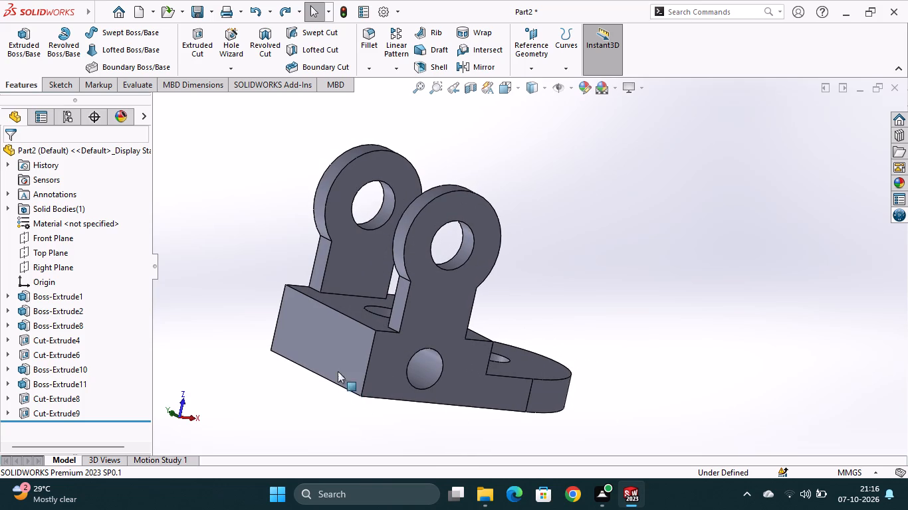
pyautogui.click(322, 357)
pyautogui.click(379, 318)
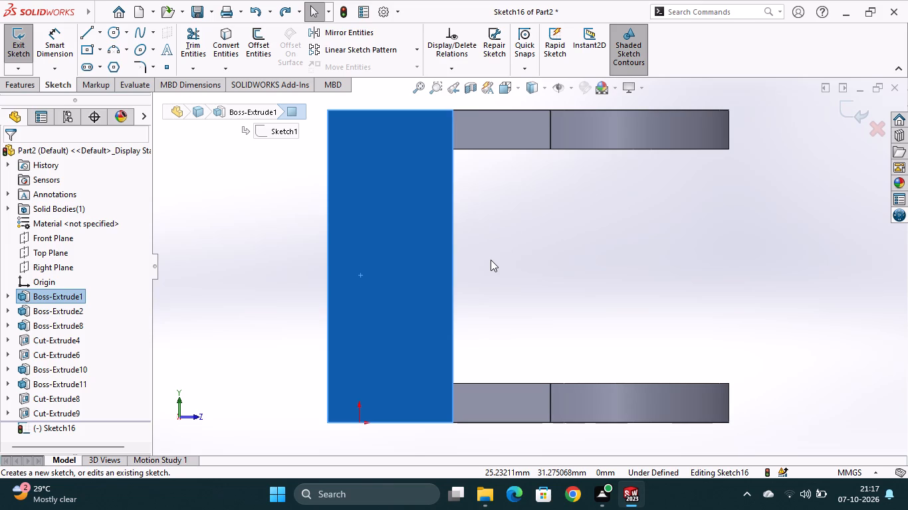
pyautogui.click(88, 31)
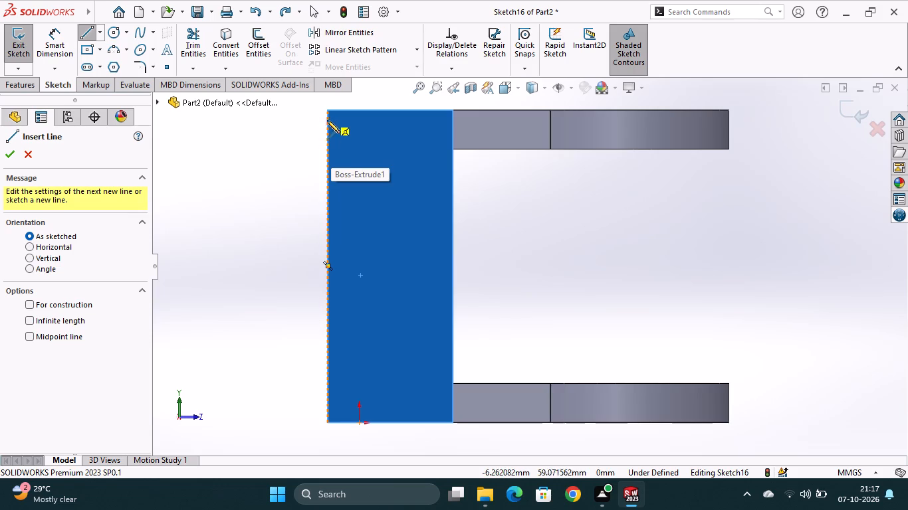
pyautogui.click(328, 153)
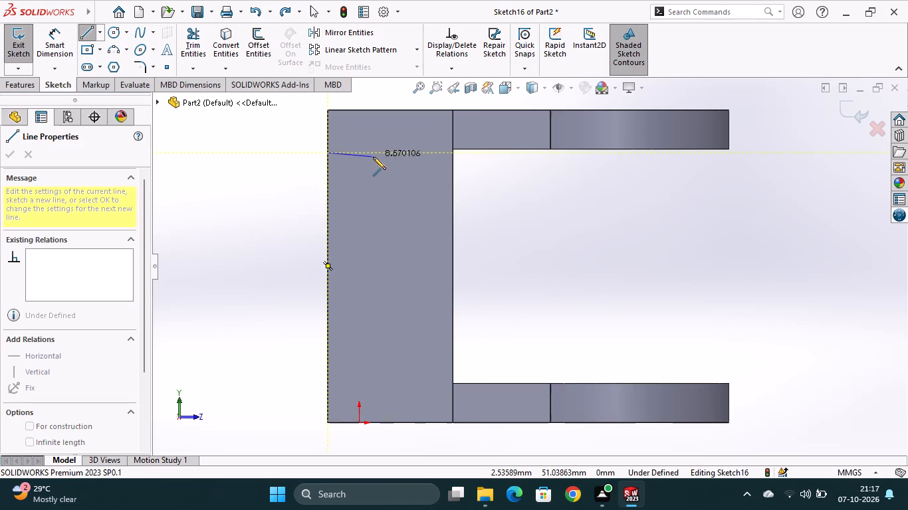
pyautogui.click(374, 153)
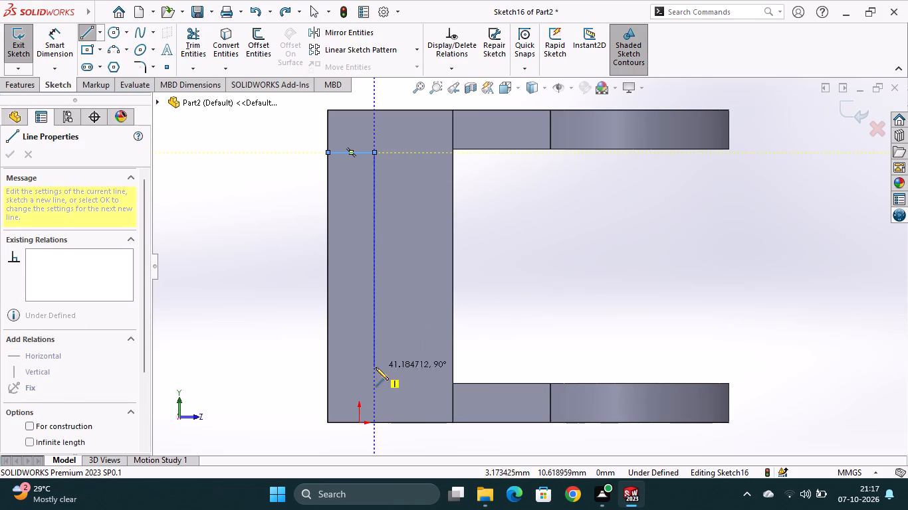
pyautogui.click(374, 370)
pyautogui.click(324, 369)
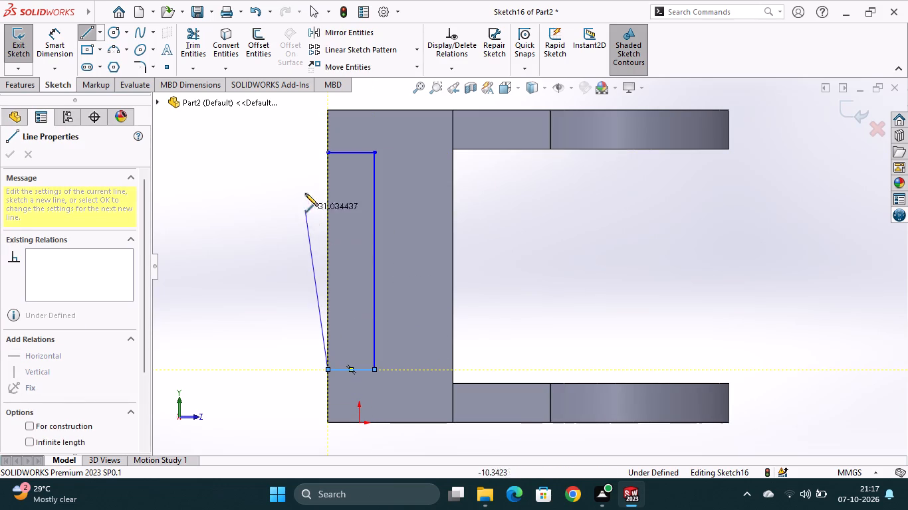
pyautogui.click(330, 153)
pyautogui.press('Escape')
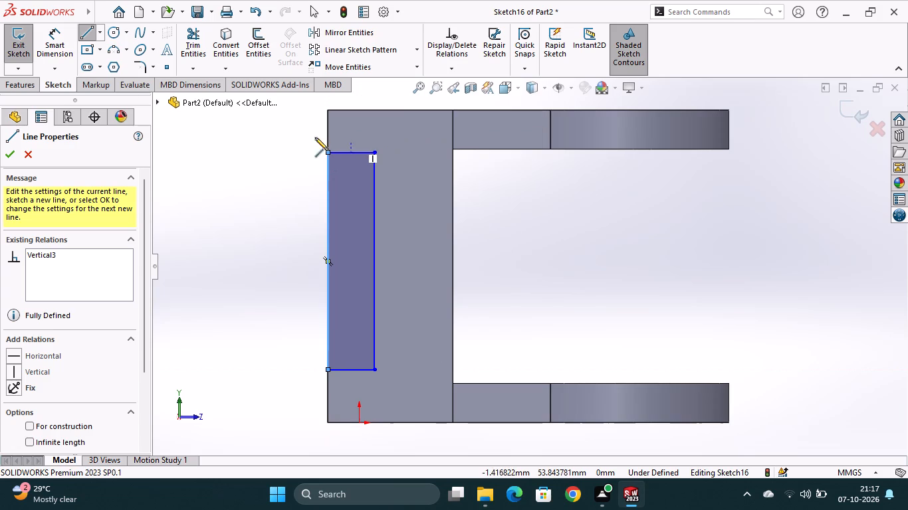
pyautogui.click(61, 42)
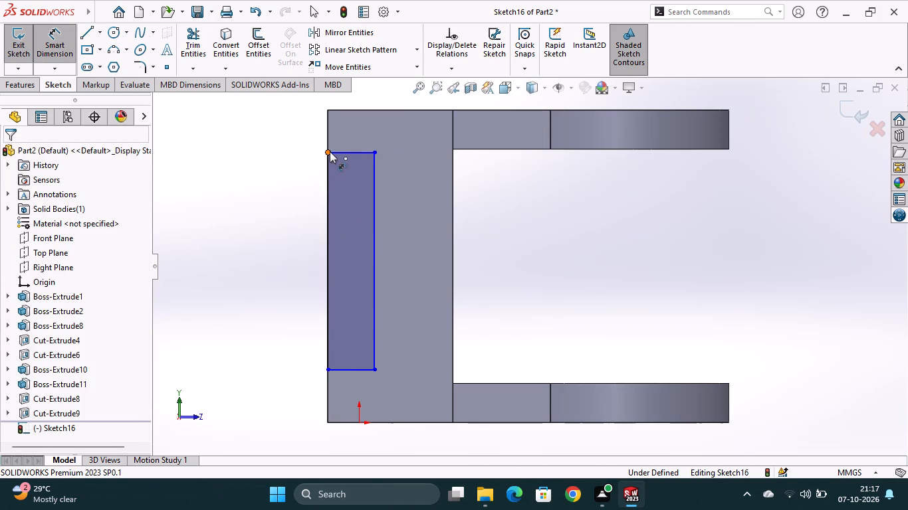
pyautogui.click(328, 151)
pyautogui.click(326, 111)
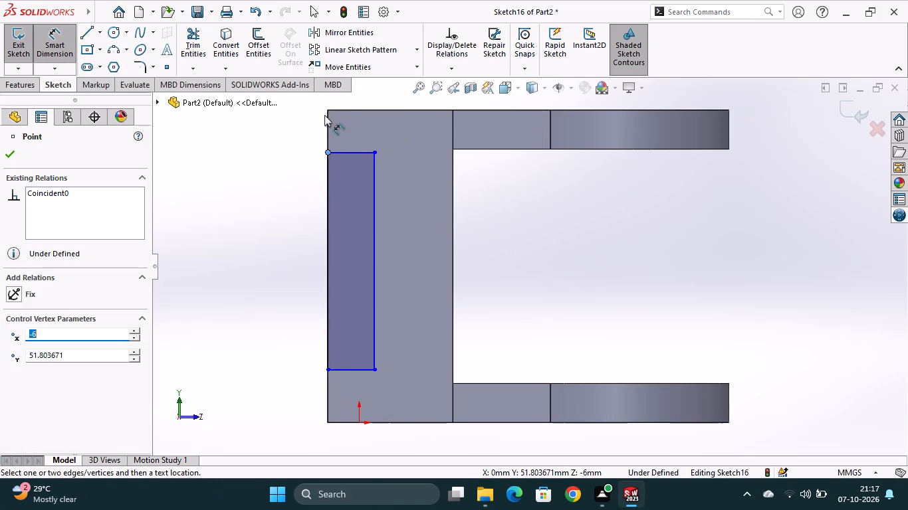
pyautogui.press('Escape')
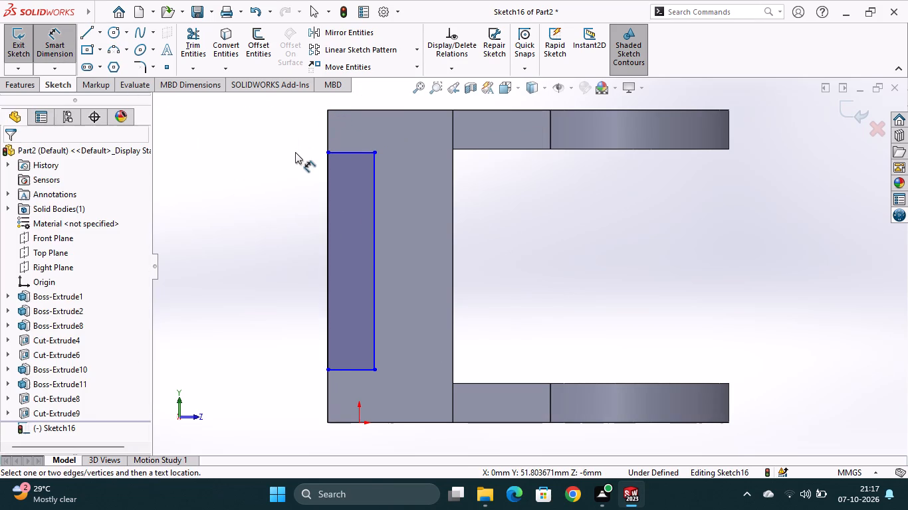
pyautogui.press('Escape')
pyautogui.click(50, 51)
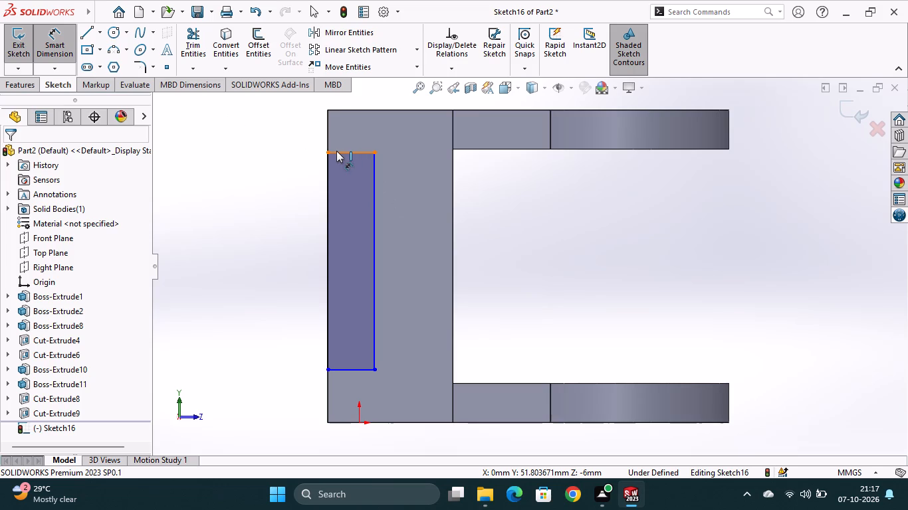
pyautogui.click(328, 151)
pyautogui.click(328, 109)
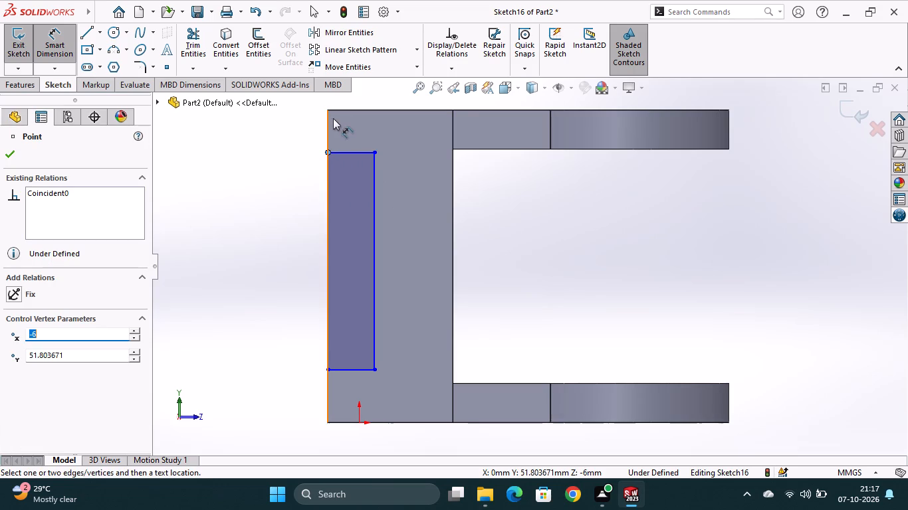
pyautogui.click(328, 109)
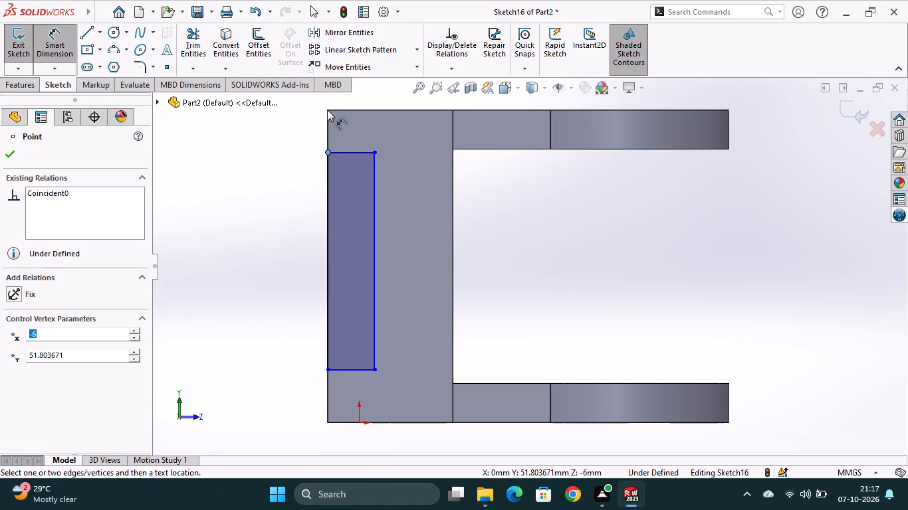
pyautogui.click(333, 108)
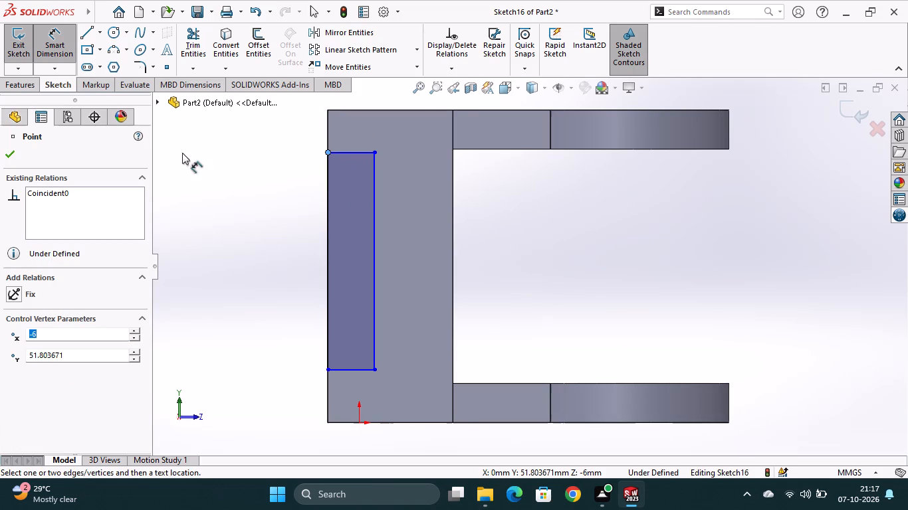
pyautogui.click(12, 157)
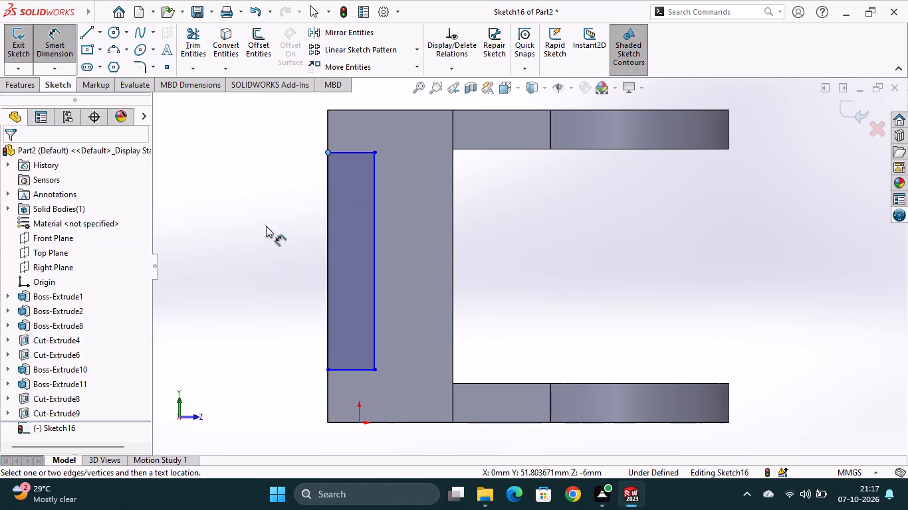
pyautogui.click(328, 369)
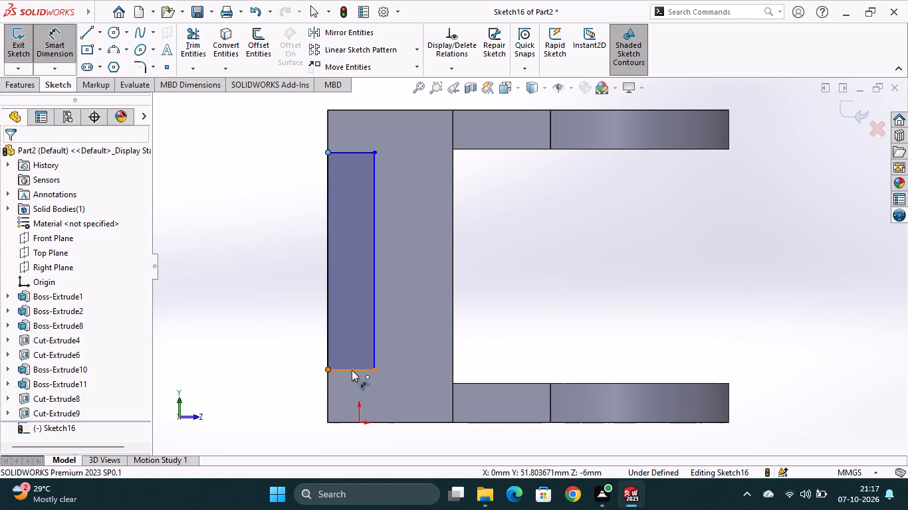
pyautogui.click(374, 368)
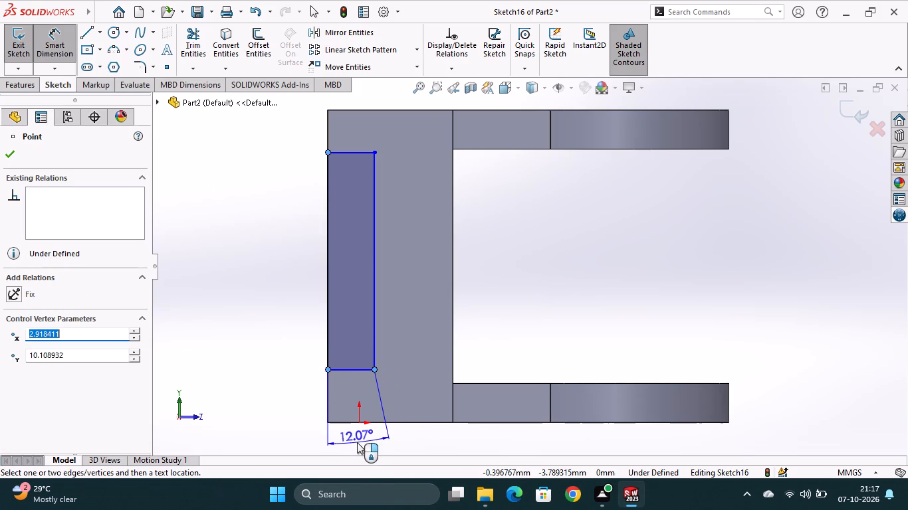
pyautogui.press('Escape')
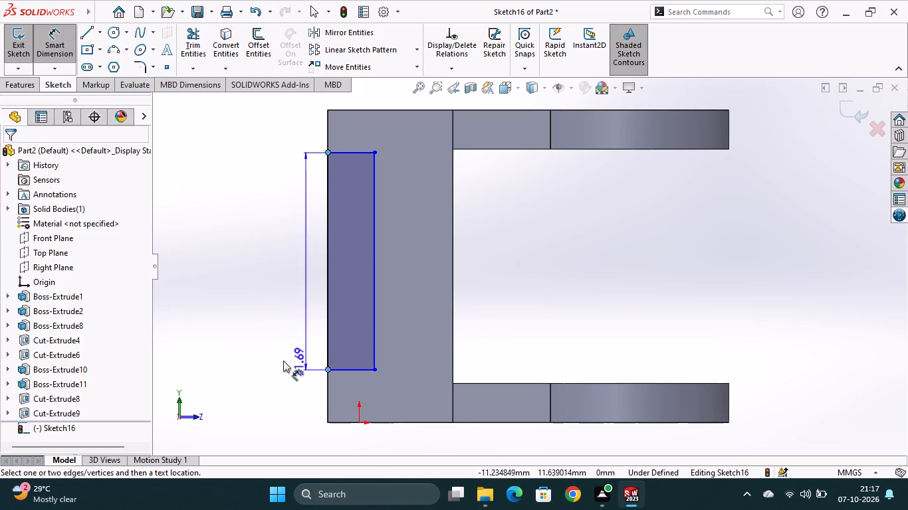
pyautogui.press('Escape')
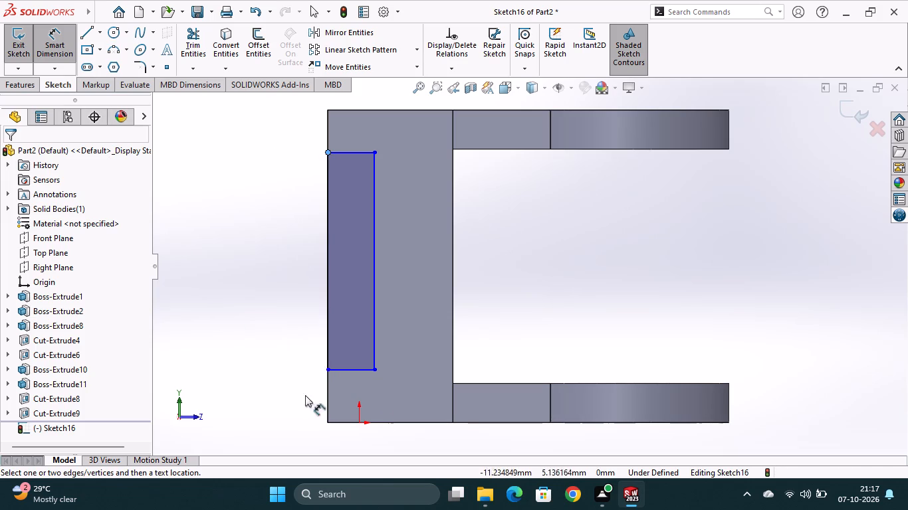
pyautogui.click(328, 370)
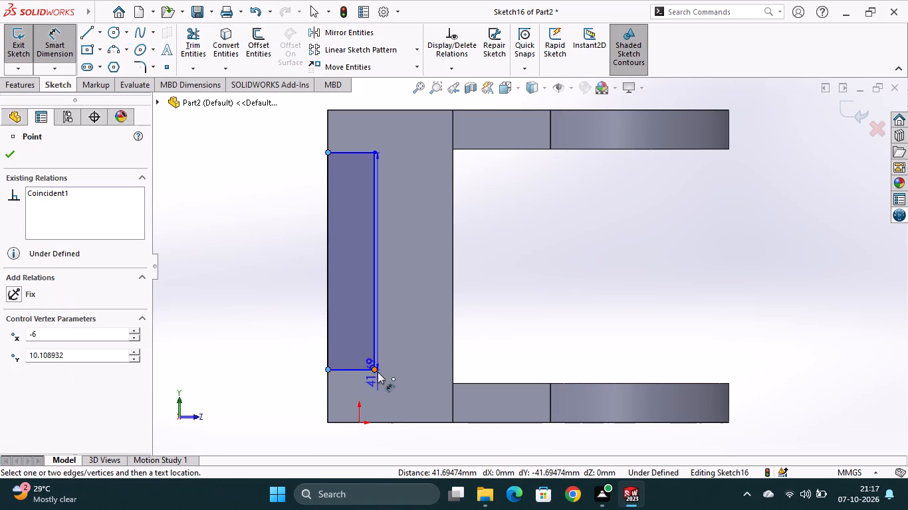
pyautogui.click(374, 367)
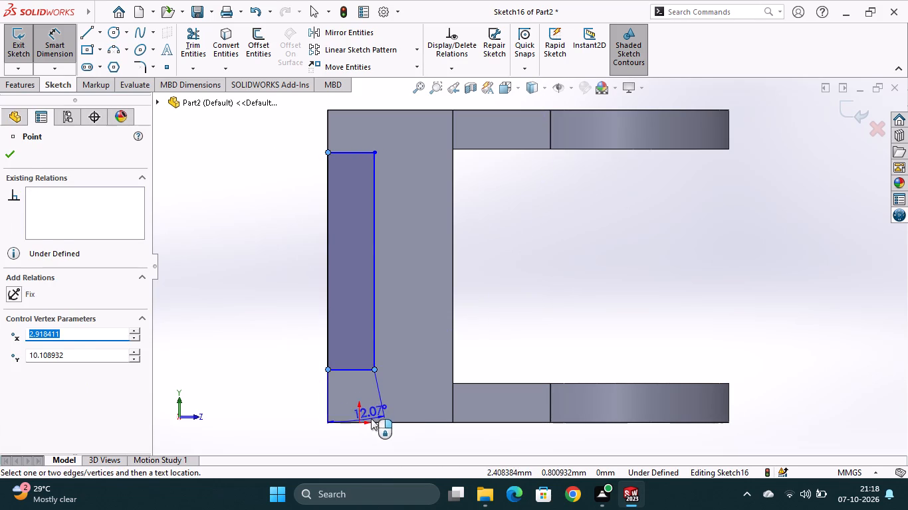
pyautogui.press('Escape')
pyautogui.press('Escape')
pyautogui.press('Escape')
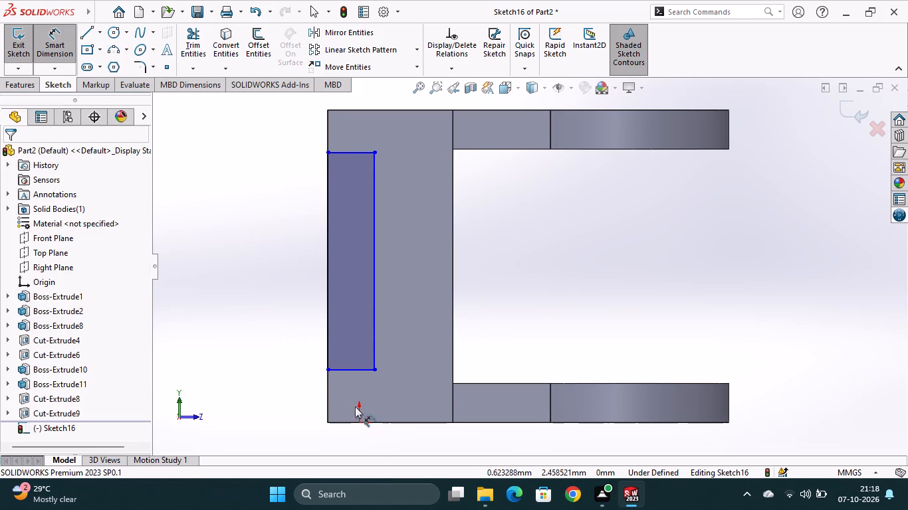
# Dimension the short side of the rectangle on the flat end face at 6 mm.
pyautogui.click(60, 34)
pyautogui.click(62, 44)
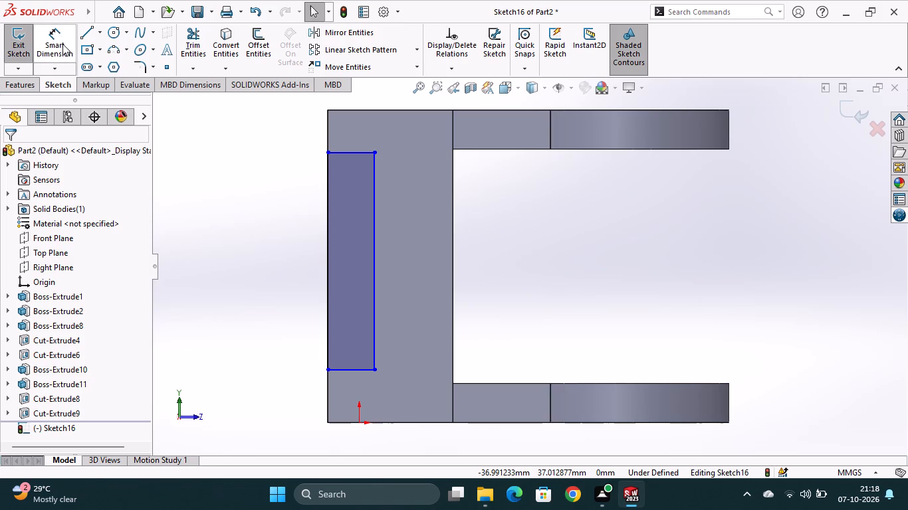
pyautogui.click(327, 369)
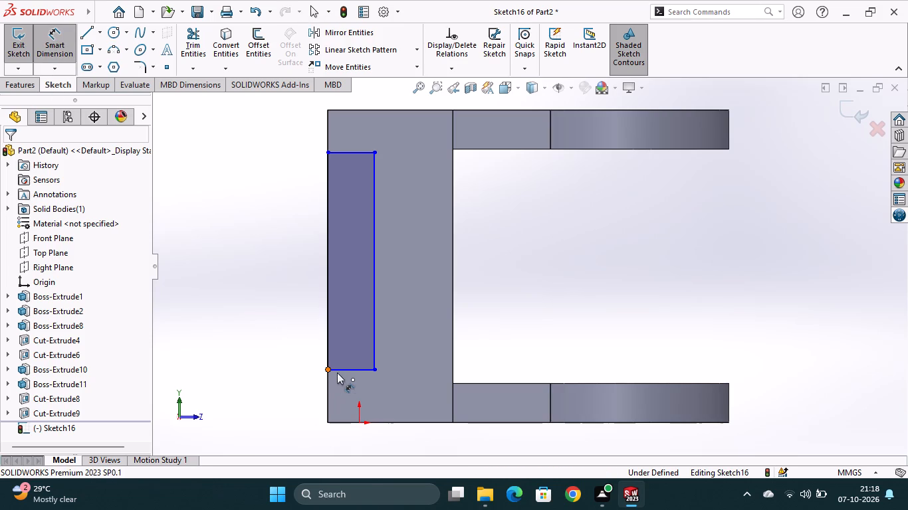
pyautogui.click(374, 370)
pyautogui.click(364, 450)
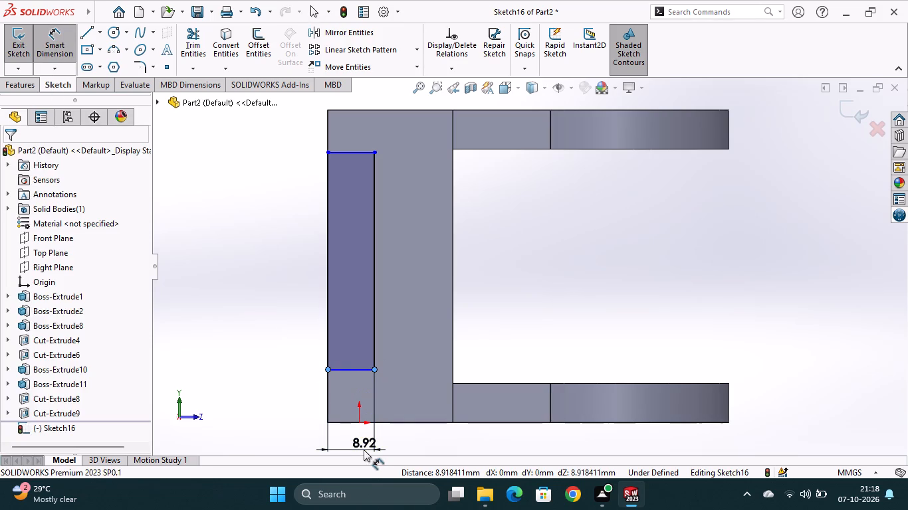
pyautogui.press('6')
pyautogui.press('Return')
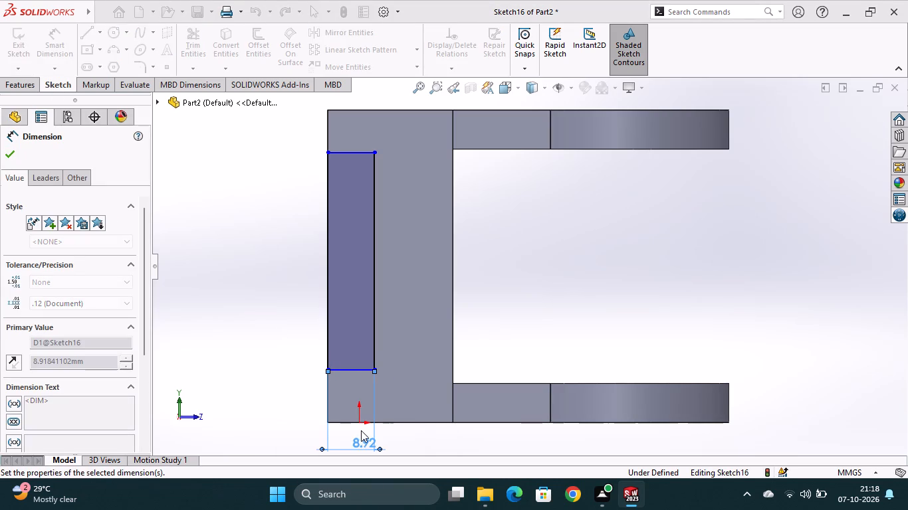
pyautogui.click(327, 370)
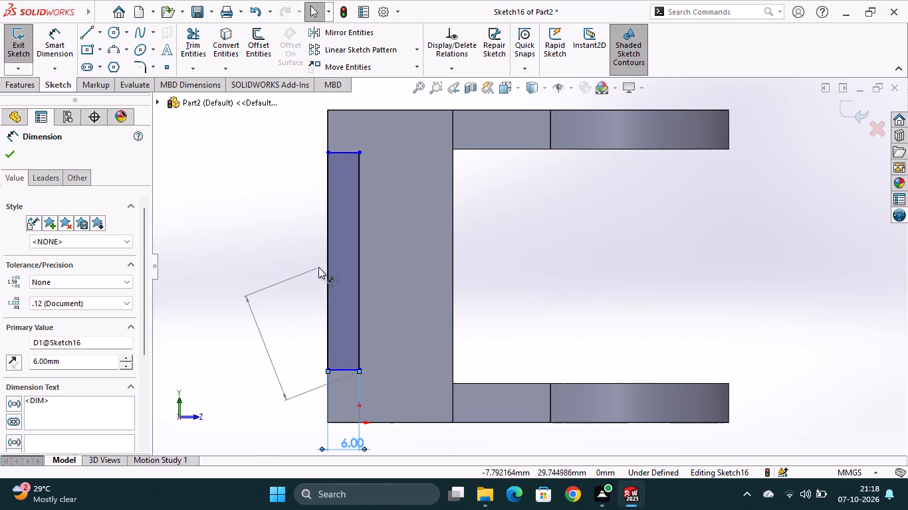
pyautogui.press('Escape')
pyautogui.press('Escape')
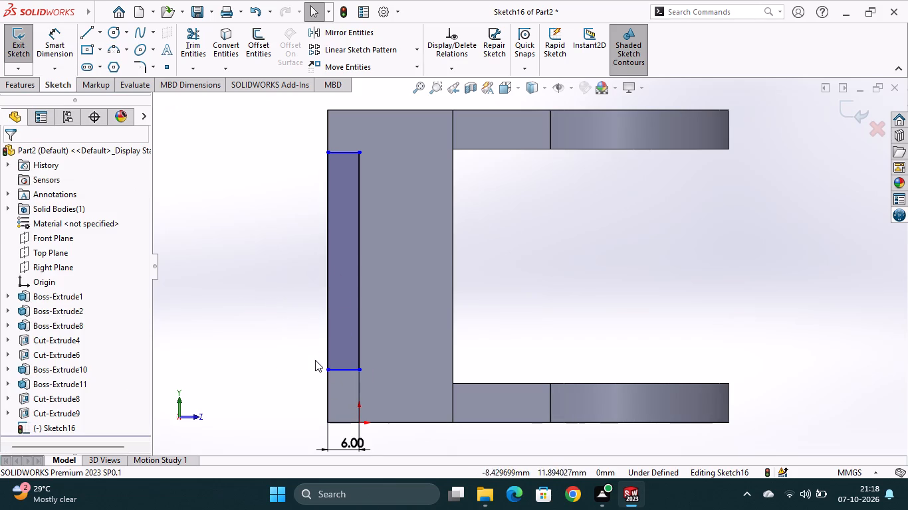
# Dimension the long side of the rectangle, along the block's bottom edge, at 40 mm.
pyautogui.click(66, 56)
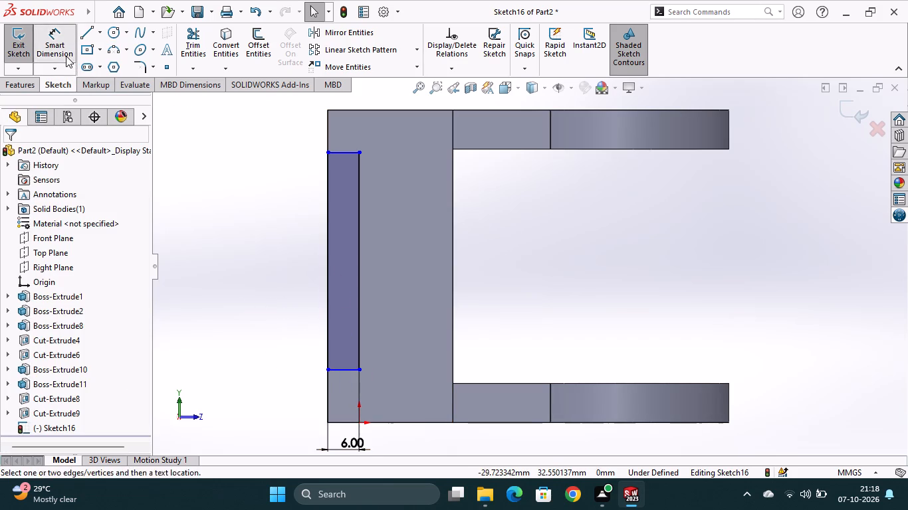
pyautogui.click(328, 368)
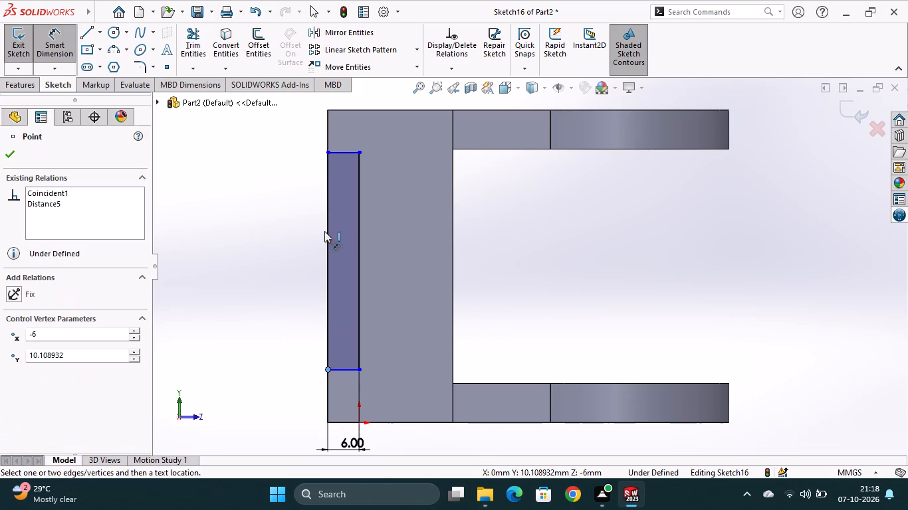
pyautogui.click(327, 150)
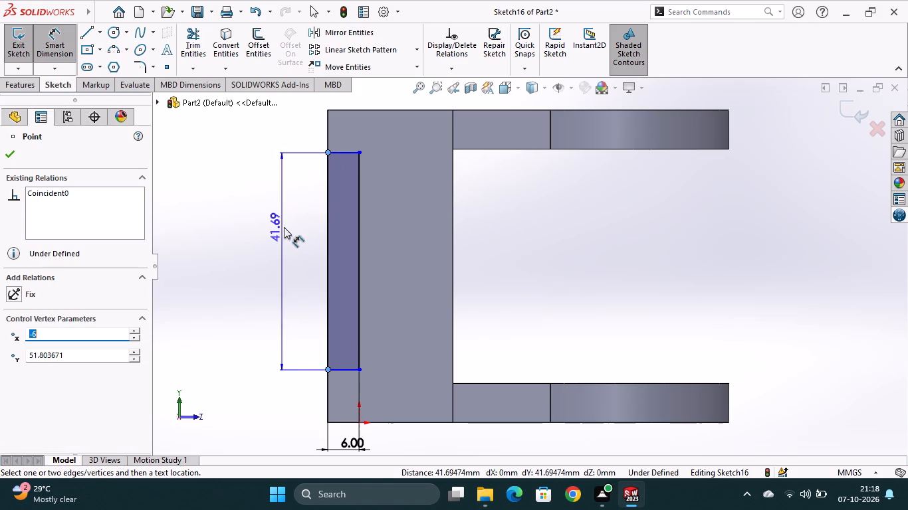
pyautogui.click(288, 237)
pyautogui.write('40')
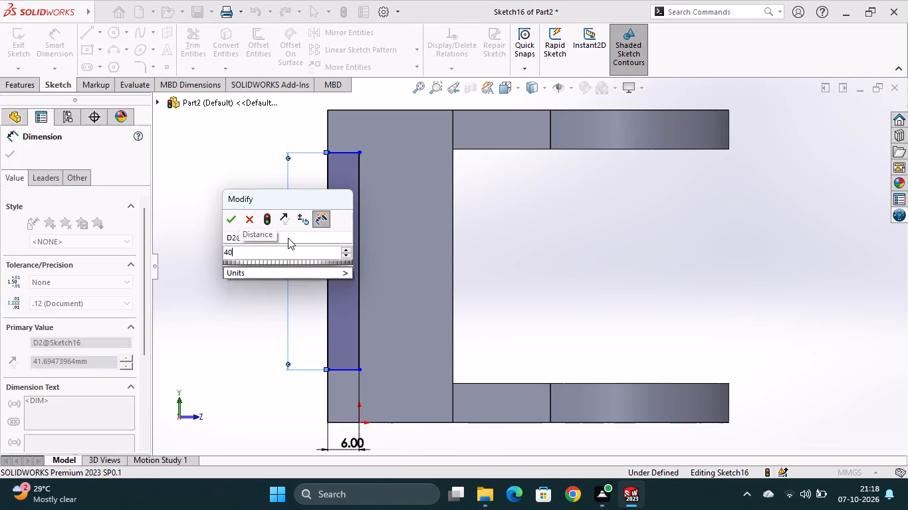
pyautogui.press('Return')
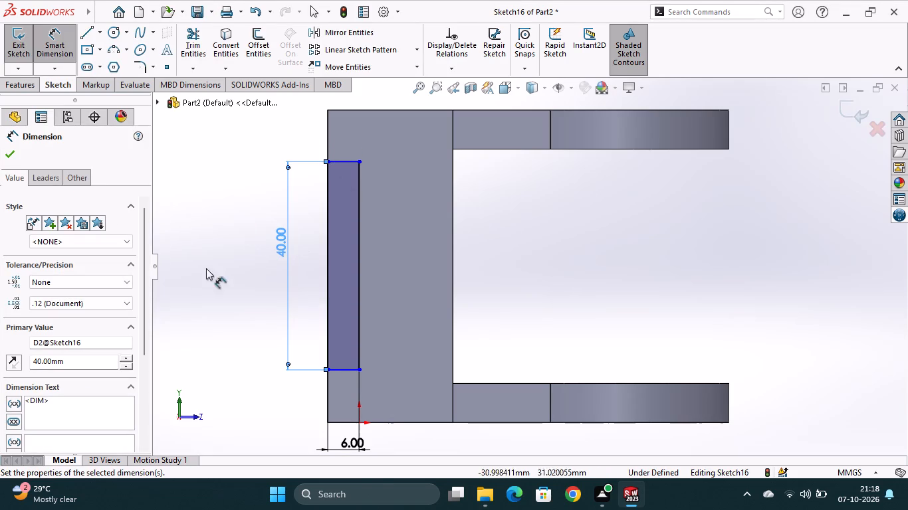
pyautogui.click(270, 405)
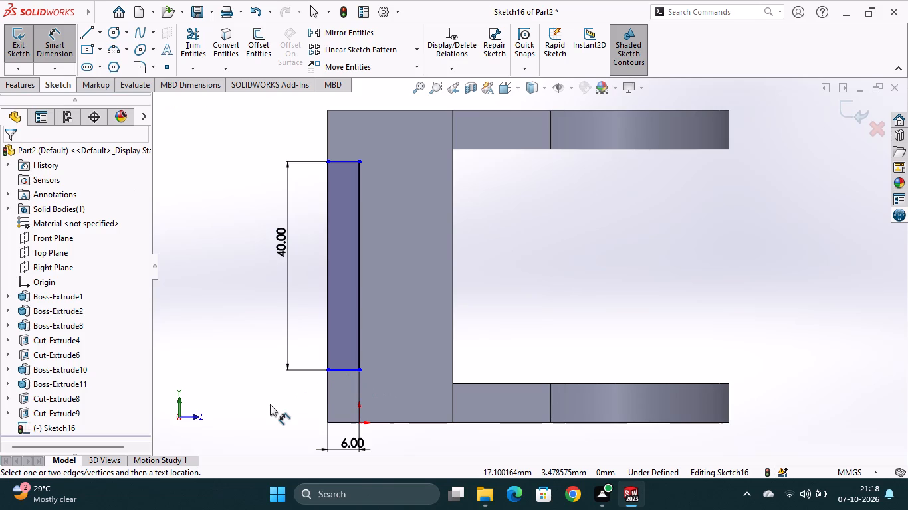
# Dimension the rectangle's lower corner at 10 mm from the adjacent corner of the block's flat end face.
pyautogui.click(327, 369)
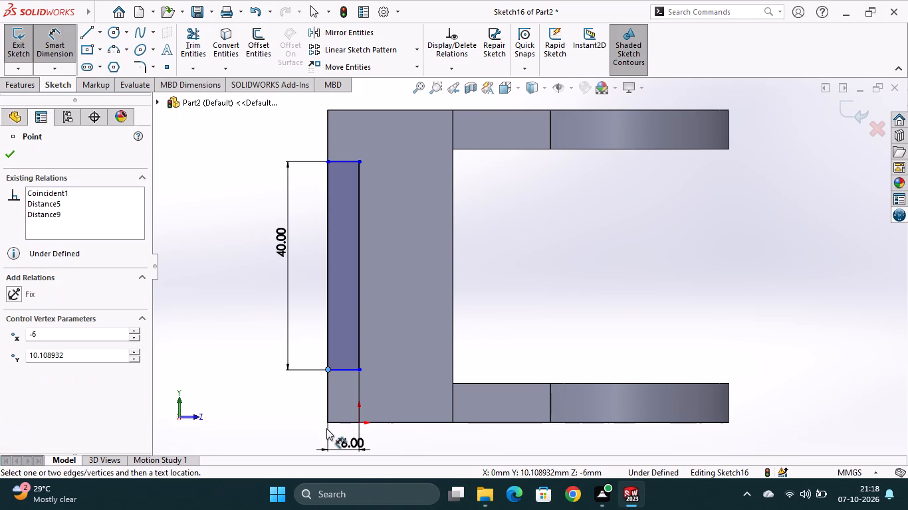
pyautogui.click(327, 422)
pyautogui.click(308, 408)
pyautogui.press('1')
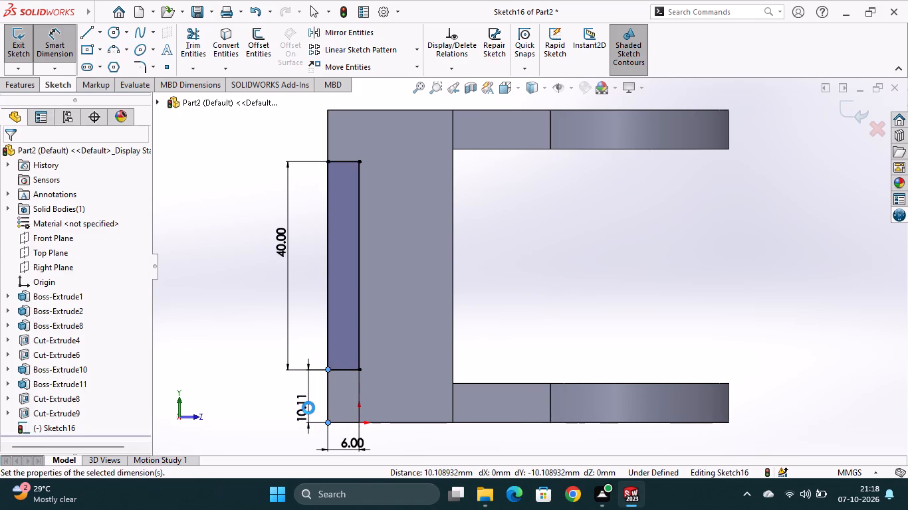
pyautogui.press('0')
pyautogui.press('Return')
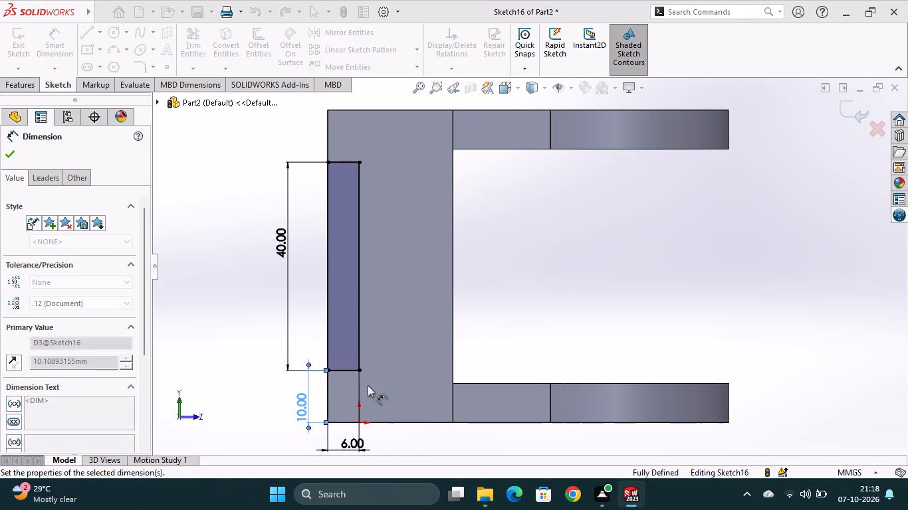
# Extrude-cut the 6 by 40 mm rectangle Through All, along the underside of the block and its rounded end.
pyautogui.moveTo(518, 327); pyautogui.dragTo(475, 337, button='middle')
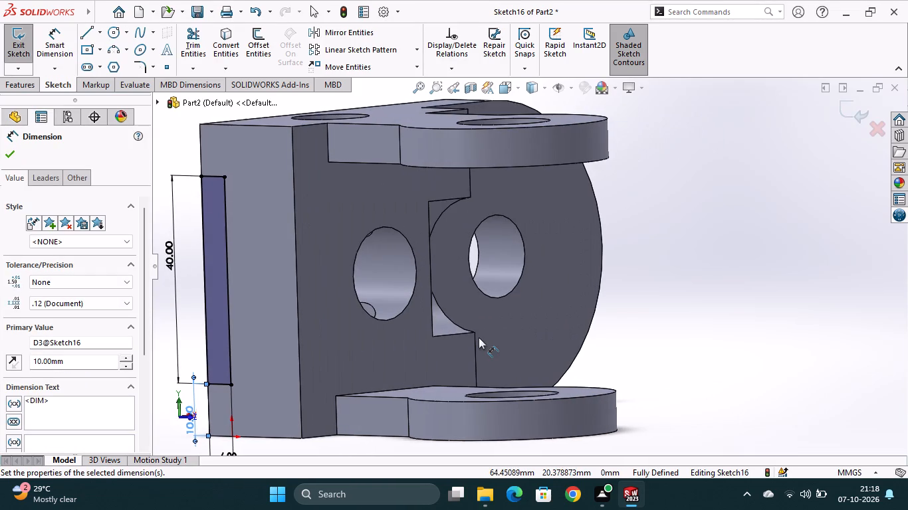
pyautogui.moveTo(485, 338); pyautogui.dragTo(605, 313, button='middle')
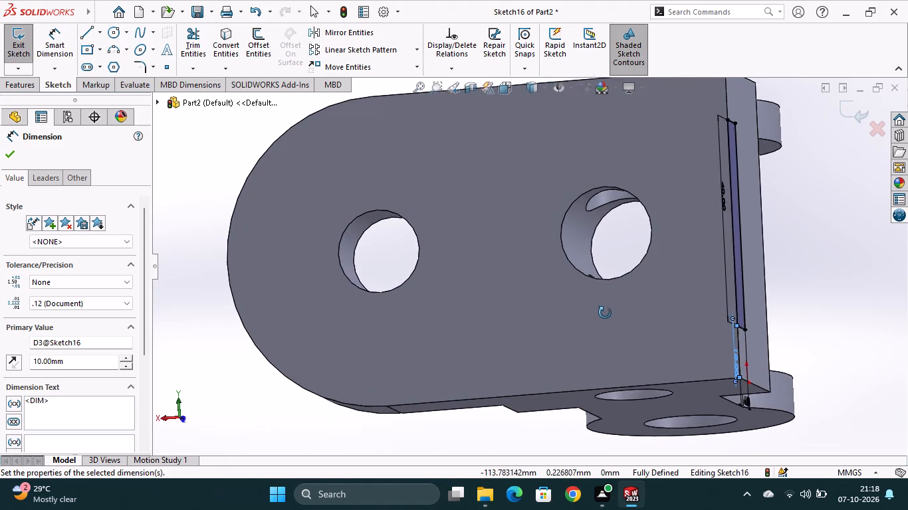
pyautogui.moveTo(605, 313); pyautogui.dragTo(608, 314, button='middle')
pyautogui.moveTo(814, 292); pyautogui.dragTo(712, 330, button='middle')
pyautogui.scroll(-2, 713, 331)
pyautogui.scroll(2, 498, 309)
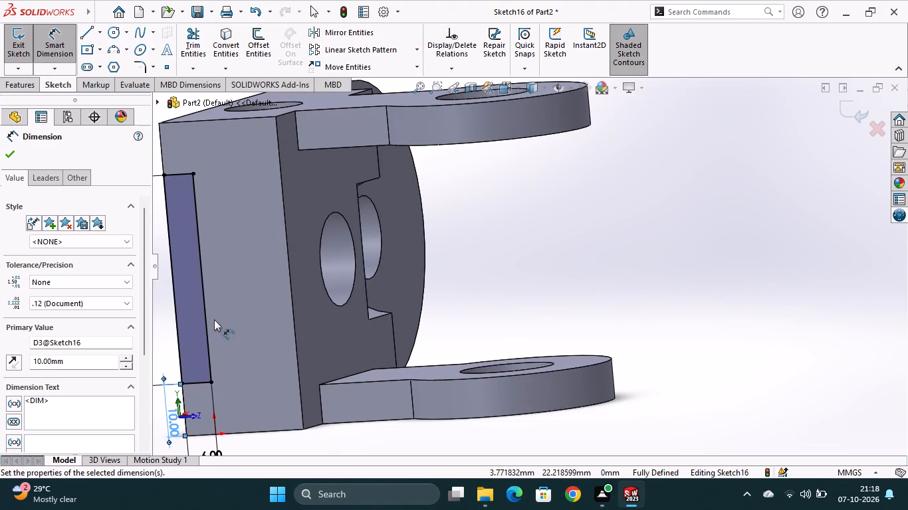
pyautogui.moveTo(485, 289); pyautogui.dragTo(516, 278, button='middle')
pyautogui.click(314, 278)
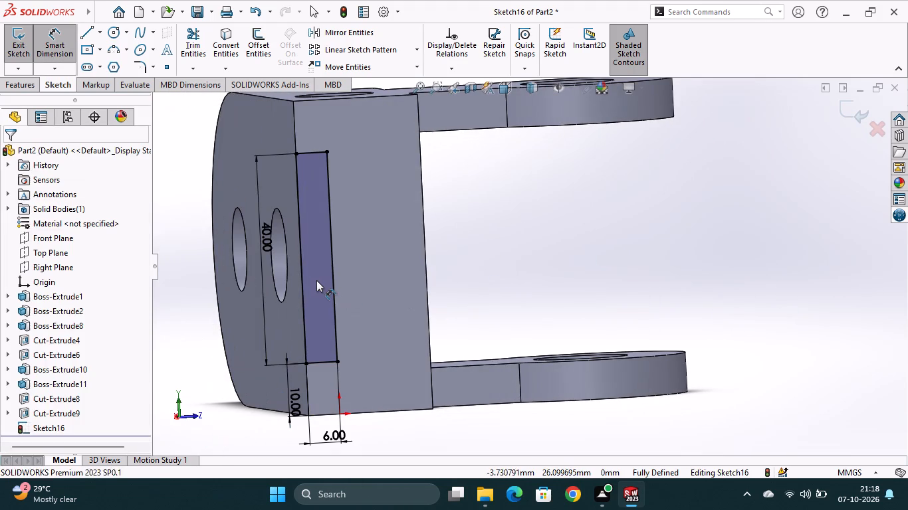
pyautogui.scroll(-1, 327, 260)
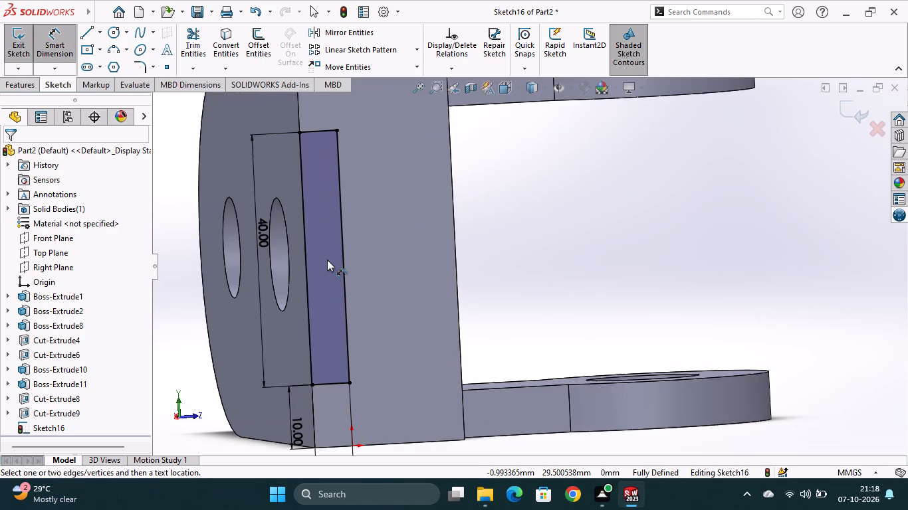
pyautogui.scroll(2, 327, 260)
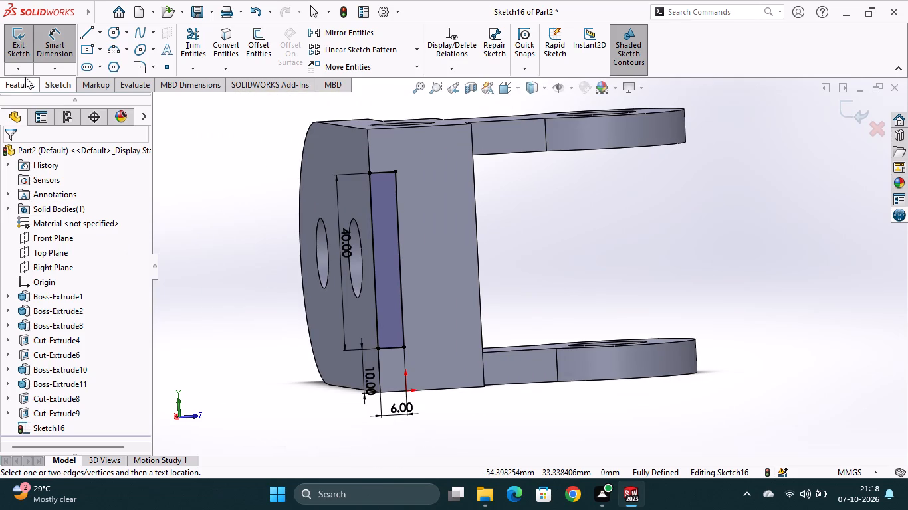
pyautogui.click(25, 82)
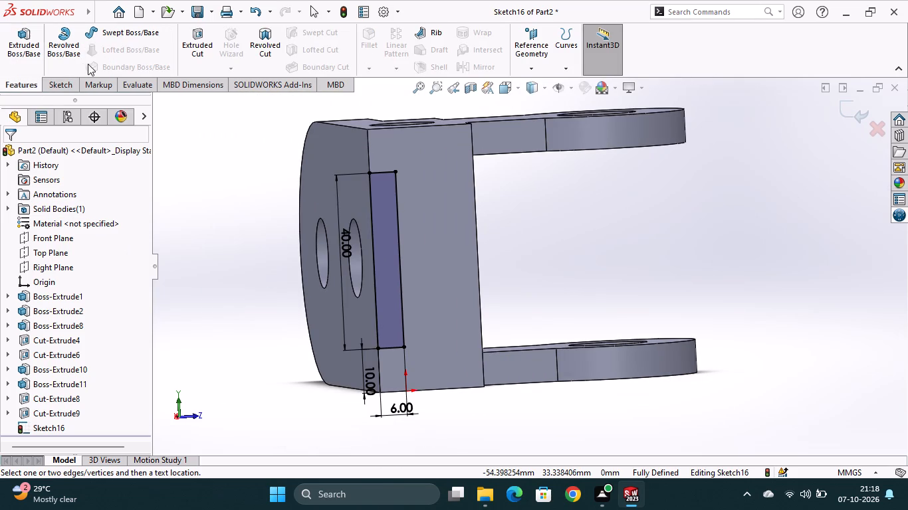
pyautogui.click(191, 53)
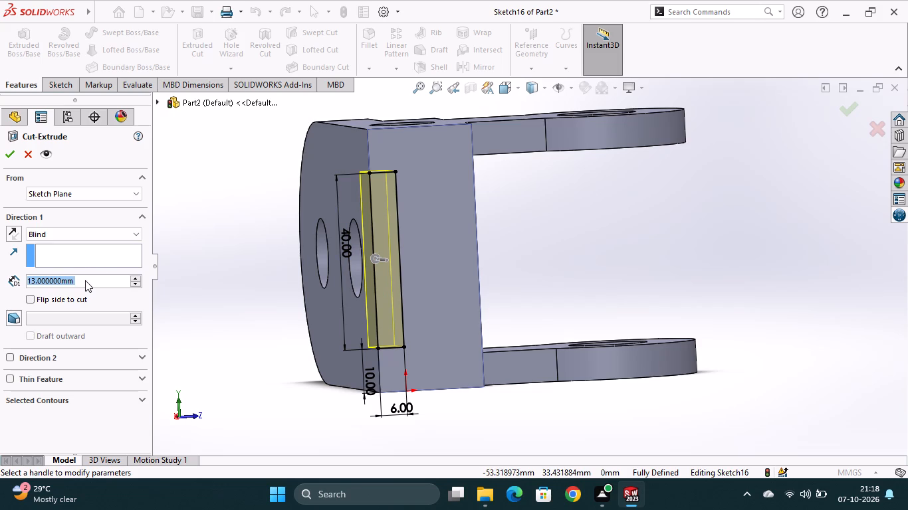
pyautogui.click(78, 238)
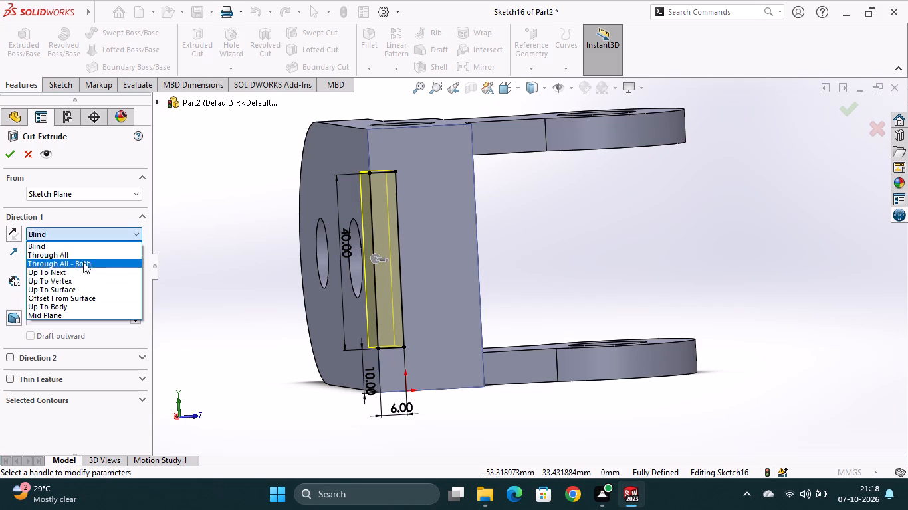
pyautogui.click(87, 255)
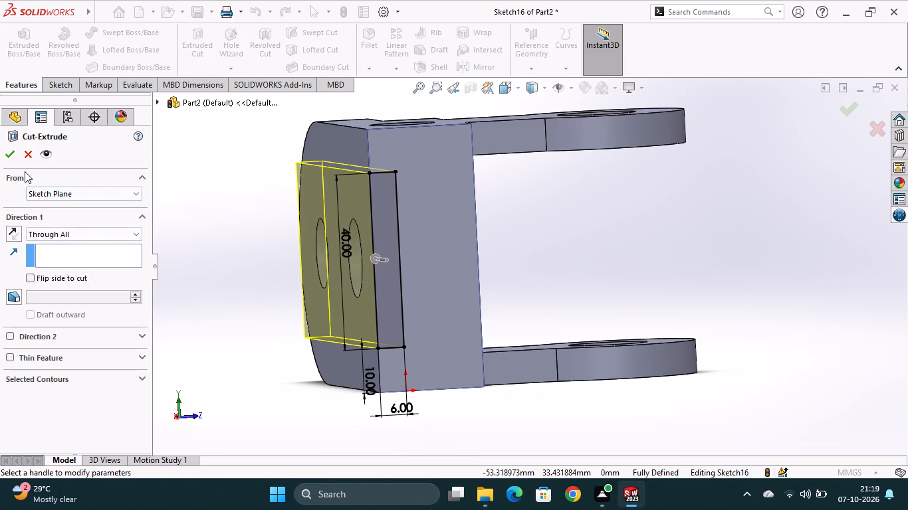
pyautogui.click(6, 155)
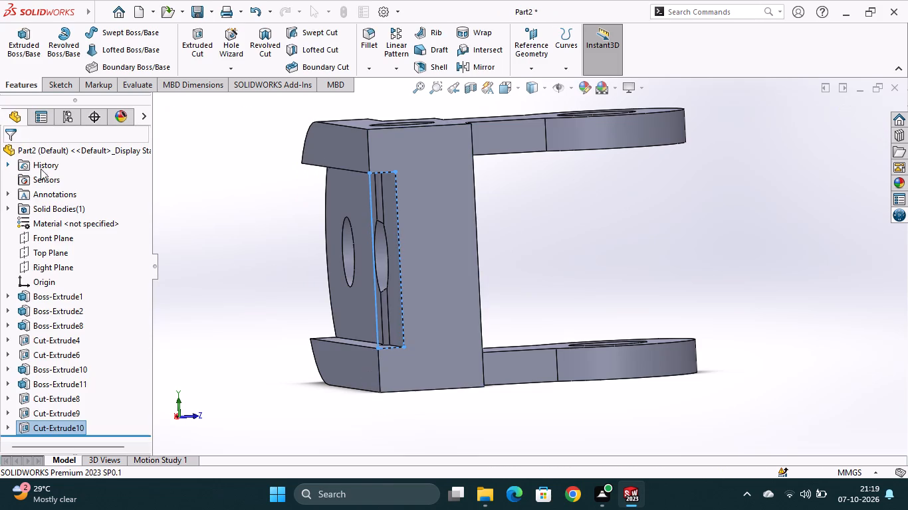
# Examine the bracket with its new slot from the lug side and in the isometric and top views.
pyautogui.moveTo(592, 248); pyautogui.dragTo(447, 244, button='middle')
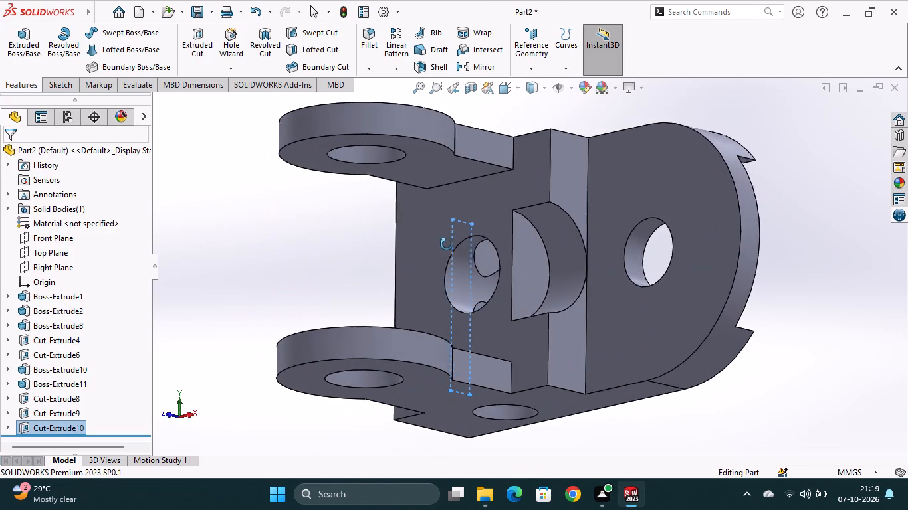
pyautogui.moveTo(447, 244); pyautogui.dragTo(434, 232, button='middle')
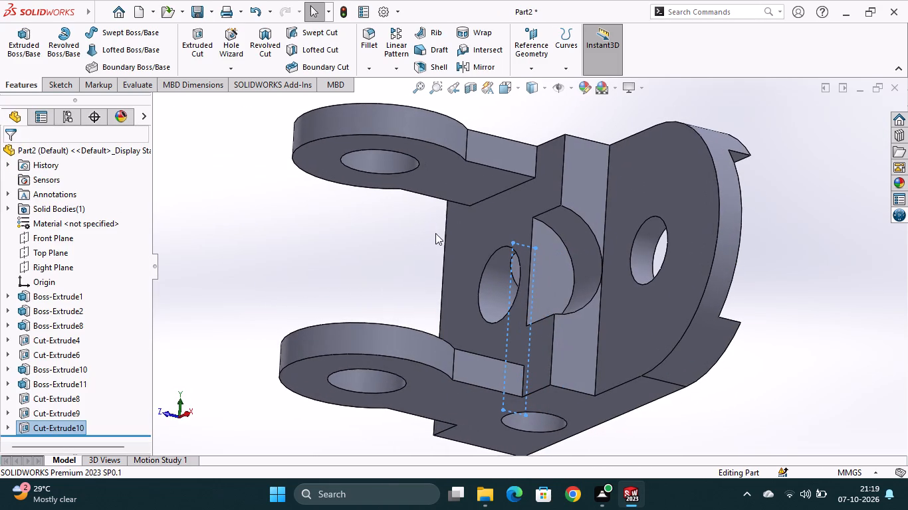
pyautogui.click(542, 90)
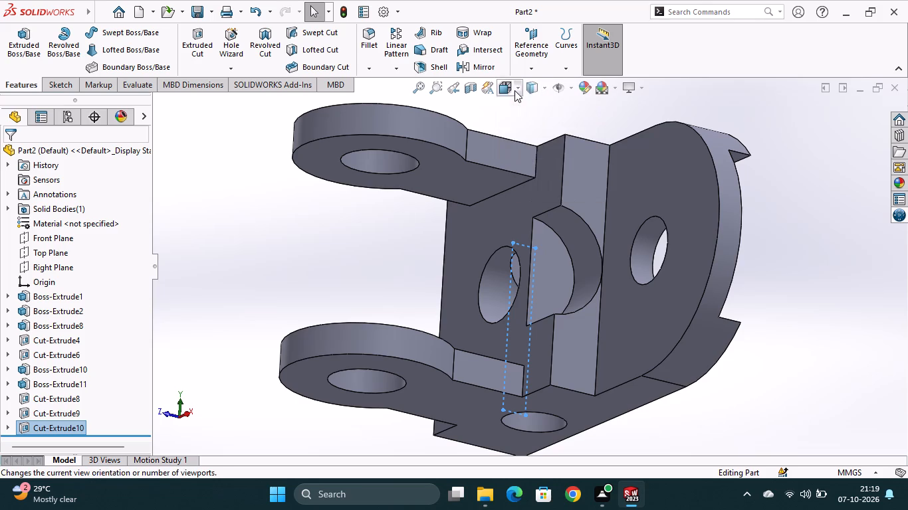
pyautogui.click(514, 90)
pyautogui.click(512, 89)
pyautogui.click(517, 89)
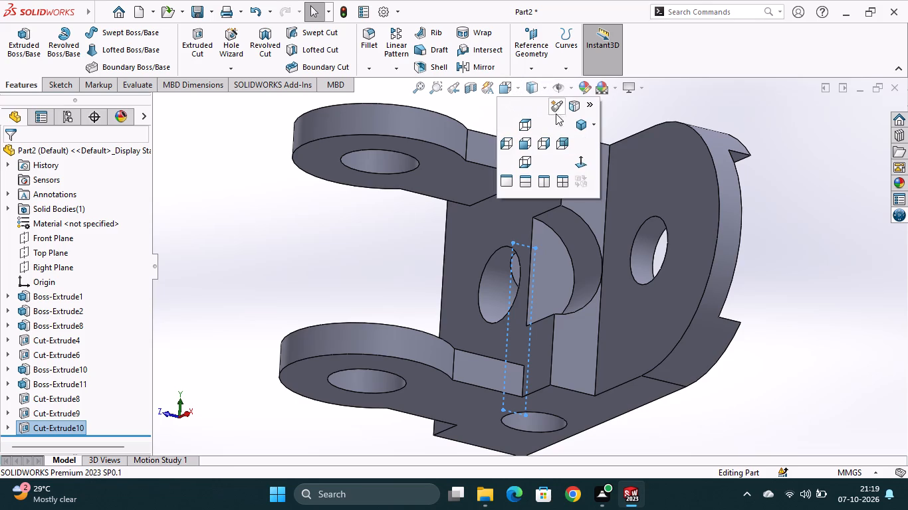
pyautogui.click(578, 127)
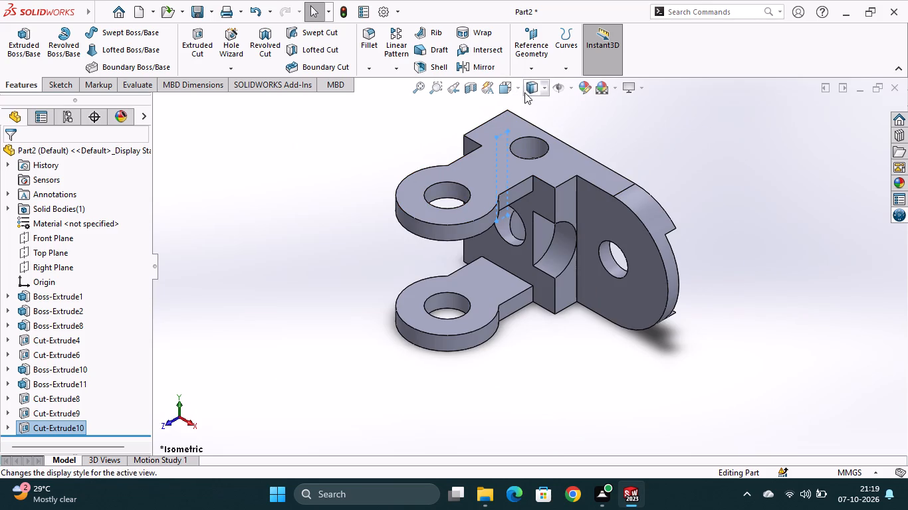
pyautogui.click(515, 90)
pyautogui.click(524, 128)
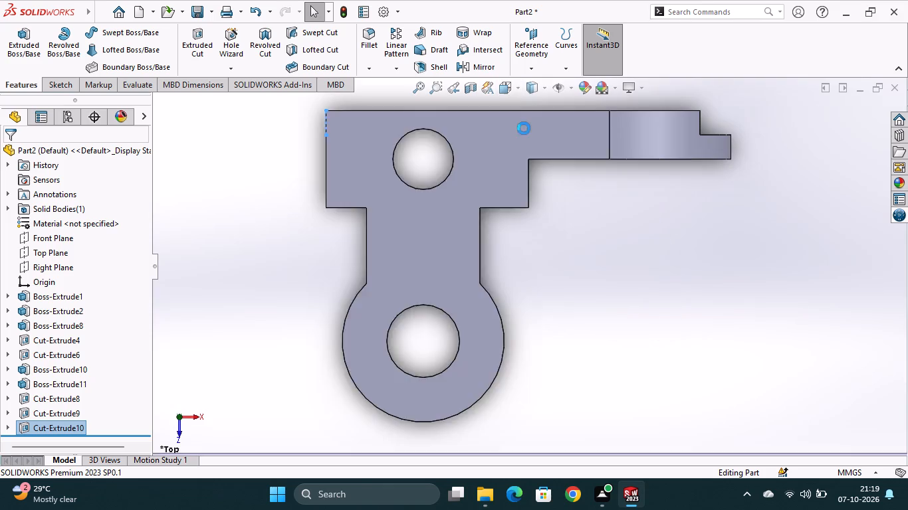
pyautogui.click(520, 92)
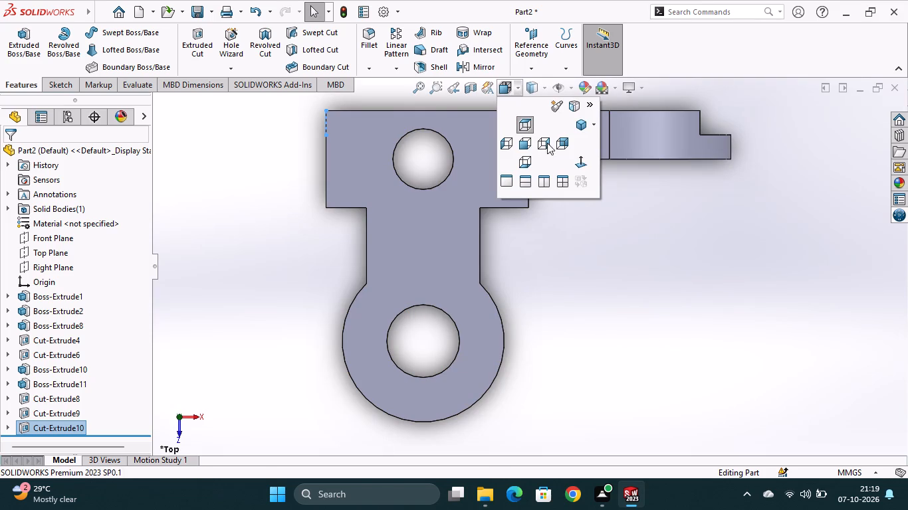
pyautogui.click(582, 128)
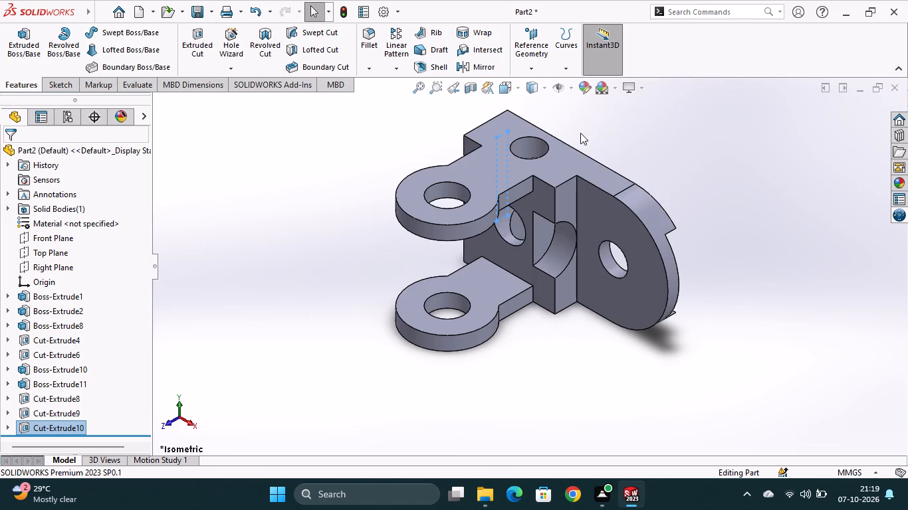
# Examine the underside slot from the flat end and the rounded end, along with the lugs and side holes.
pyautogui.moveTo(574, 336); pyautogui.dragTo(596, 183, button='middle')
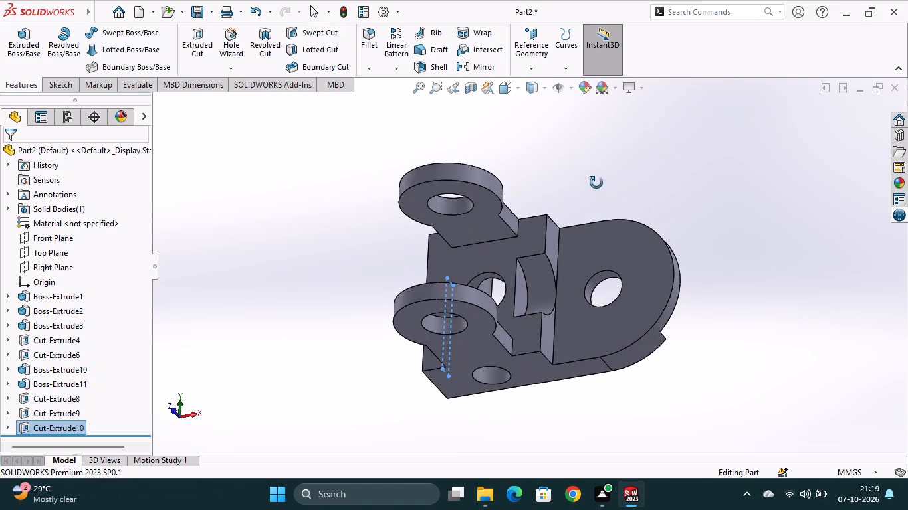
pyautogui.moveTo(596, 183); pyautogui.dragTo(596, 177, button='middle')
pyautogui.moveTo(499, 422); pyautogui.dragTo(500, 371, button='middle')
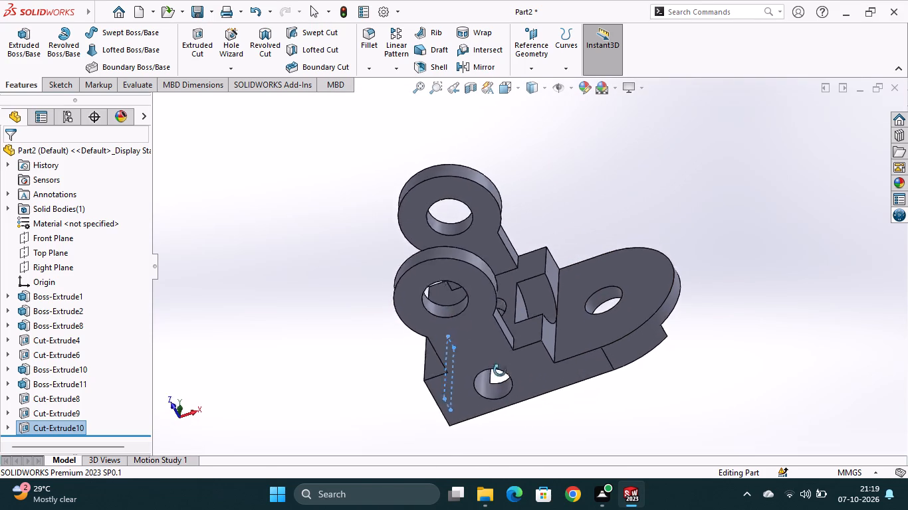
pyautogui.moveTo(500, 371); pyautogui.dragTo(533, 295, button='middle')
pyautogui.scroll(1, 538, 308)
pyautogui.middleClick(564, 377)
pyautogui.scroll(-1, 564, 378)
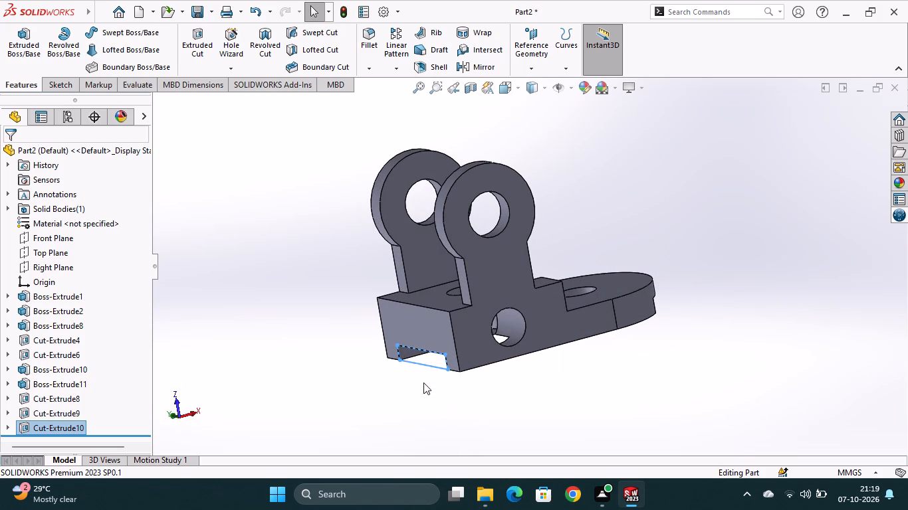
pyautogui.click(425, 366)
pyautogui.moveTo(522, 387); pyautogui.dragTo(514, 404, button='middle')
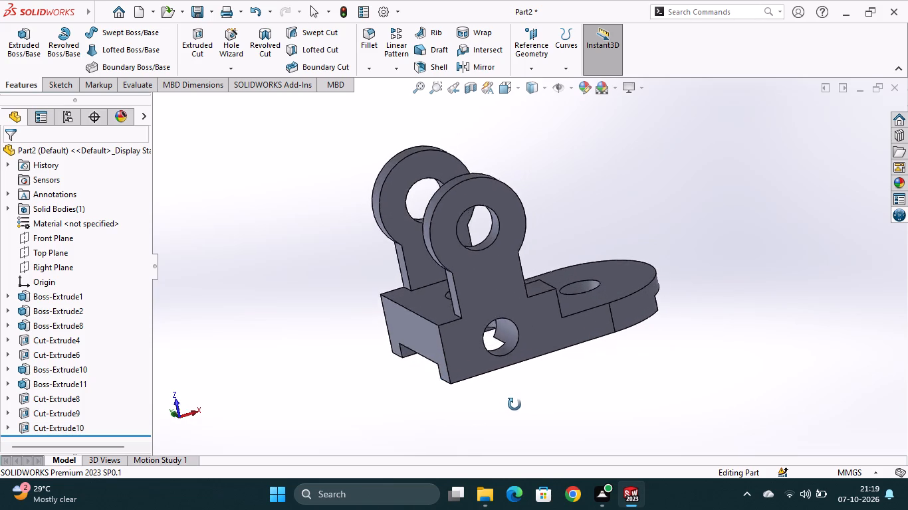
pyautogui.moveTo(514, 404); pyautogui.dragTo(364, 429, button='middle')
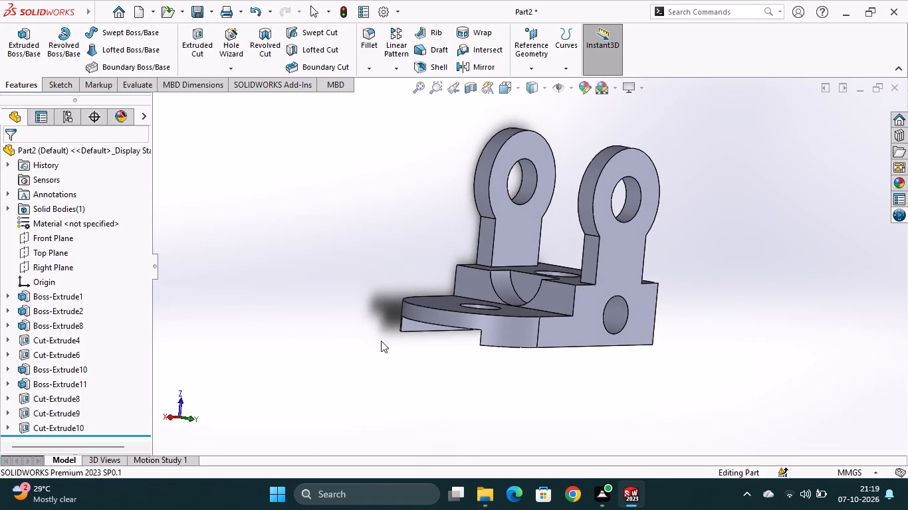
pyautogui.moveTo(381, 341); pyautogui.dragTo(366, 353, button='middle')
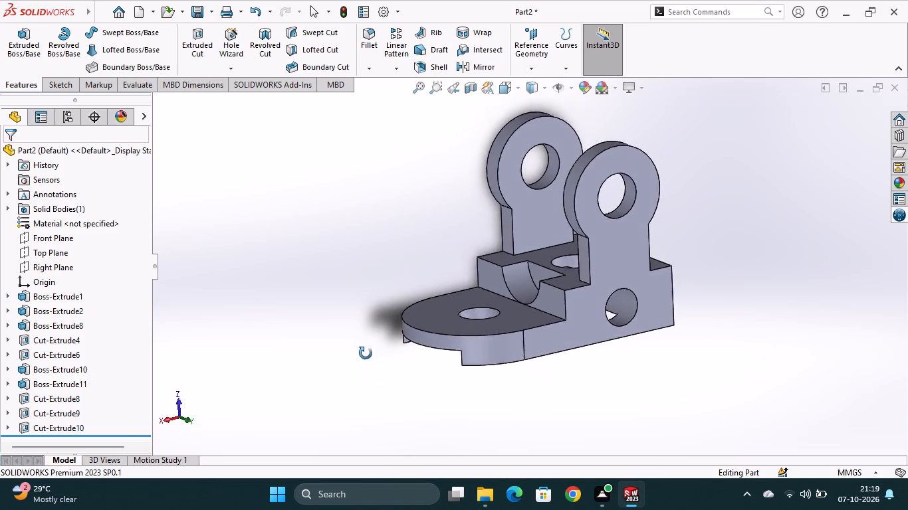
pyautogui.moveTo(366, 353); pyautogui.dragTo(468, 362, button='middle')
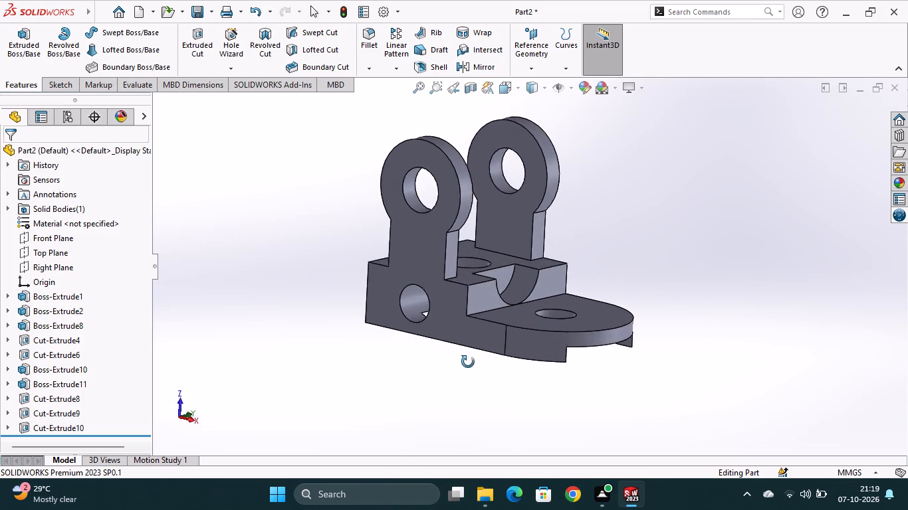
pyautogui.moveTo(468, 362); pyautogui.dragTo(451, 376, button='middle')
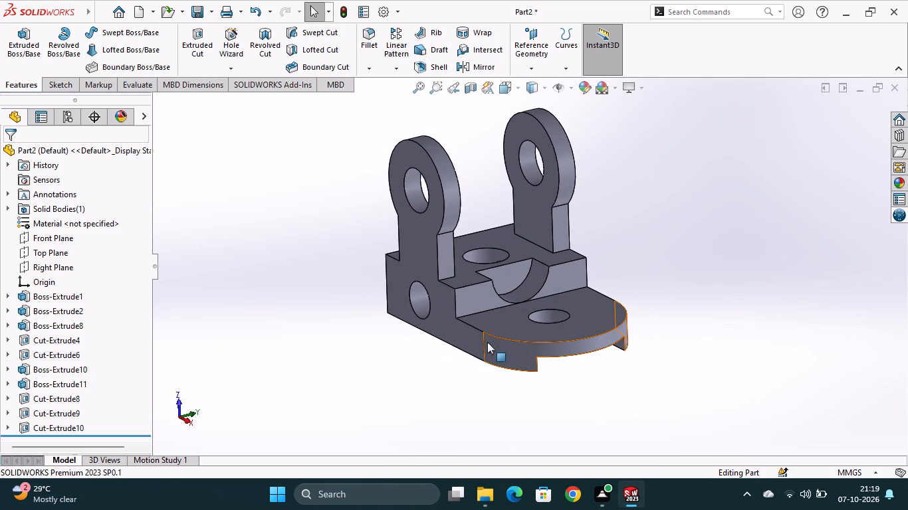
# Start saving the part and browse to the Double lug guide bracket folder inside the Desktop's fuji folder.
pyautogui.hotkey('ctrl', 's')
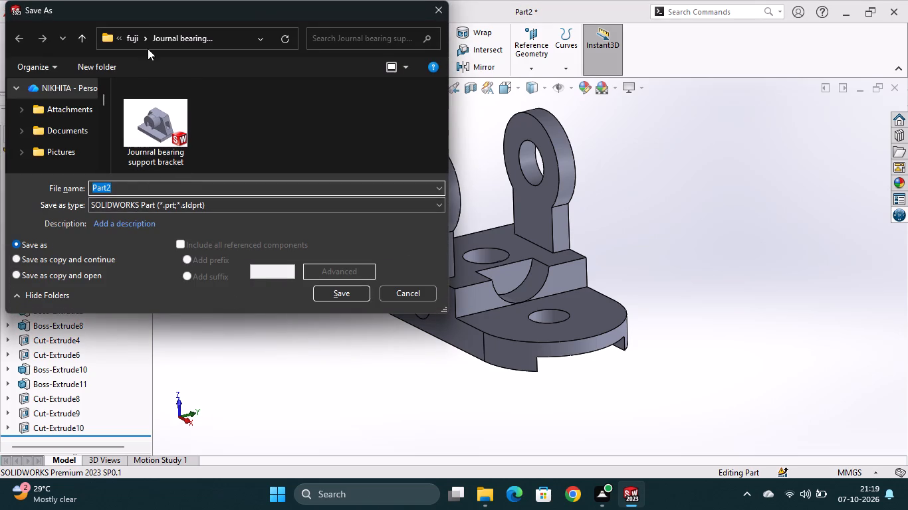
pyautogui.doubleClick(132, 42)
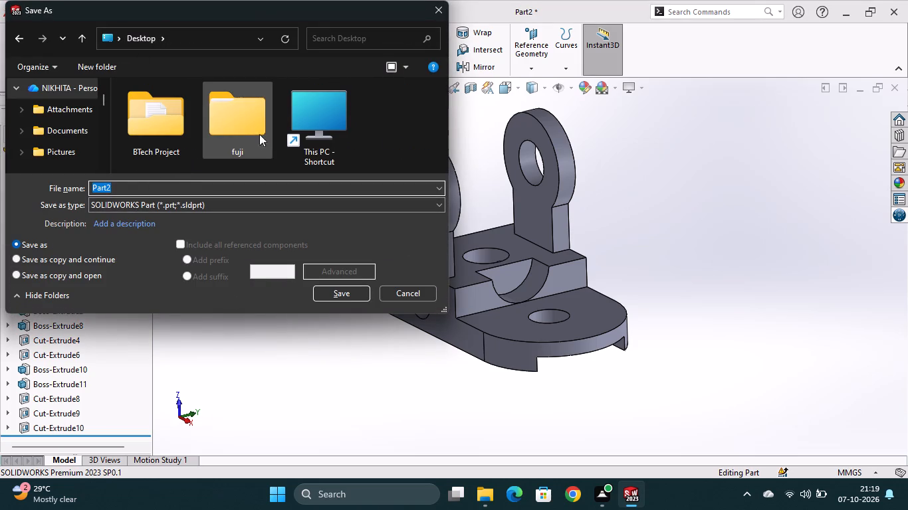
pyautogui.doubleClick(231, 107)
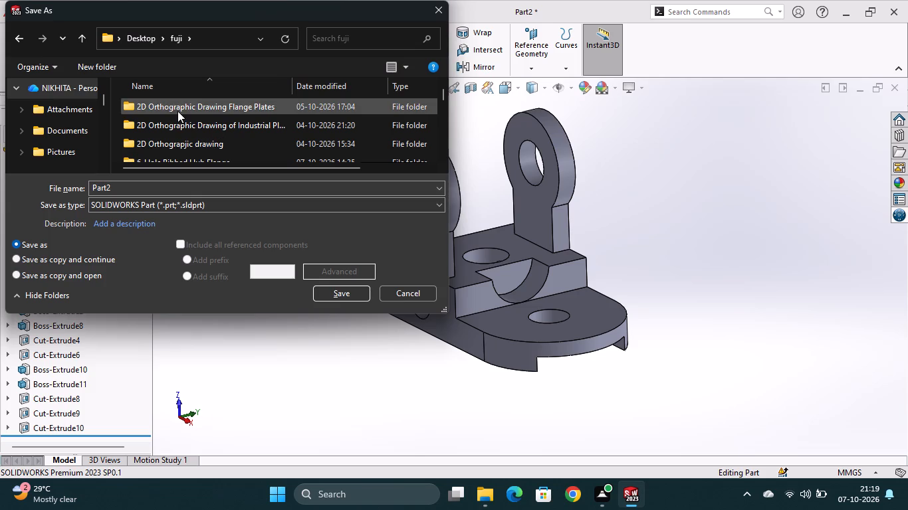
pyautogui.scroll(-2, 189, 119)
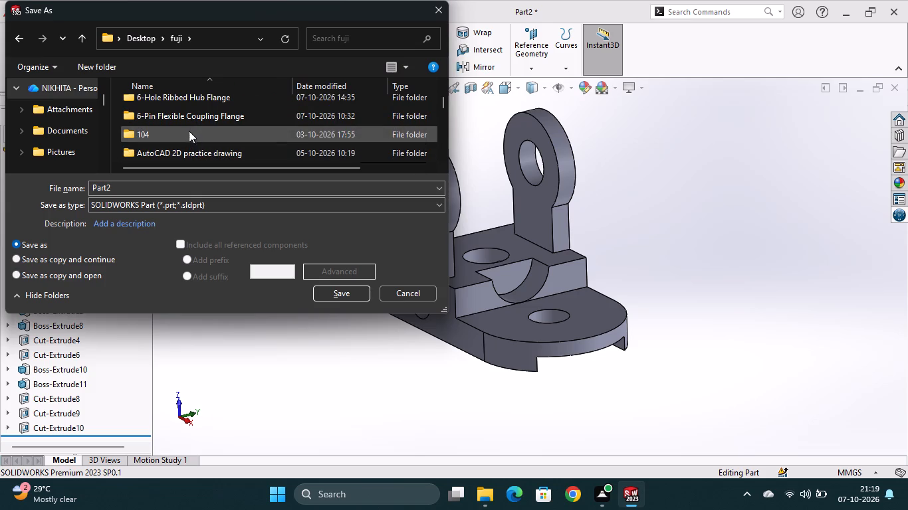
pyautogui.scroll(-3, 188, 112)
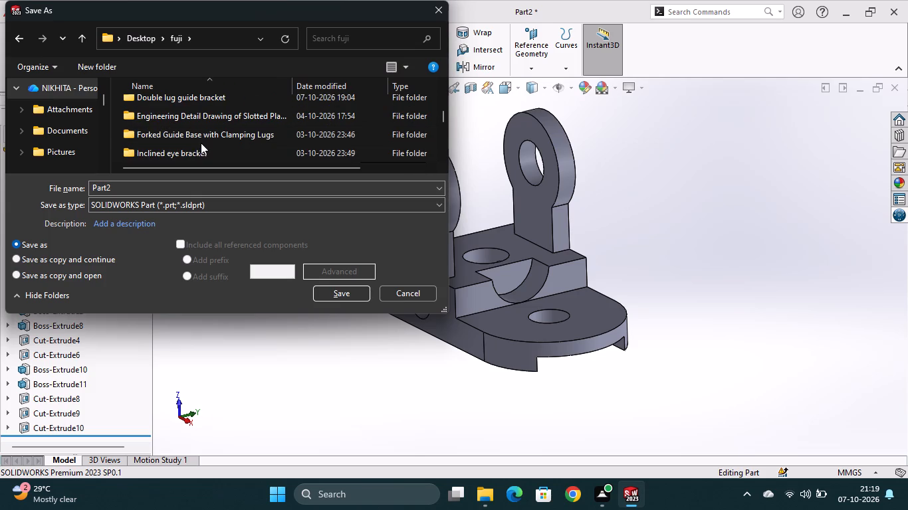
pyautogui.scroll(1, 201, 143)
pyautogui.doubleClick(194, 124)
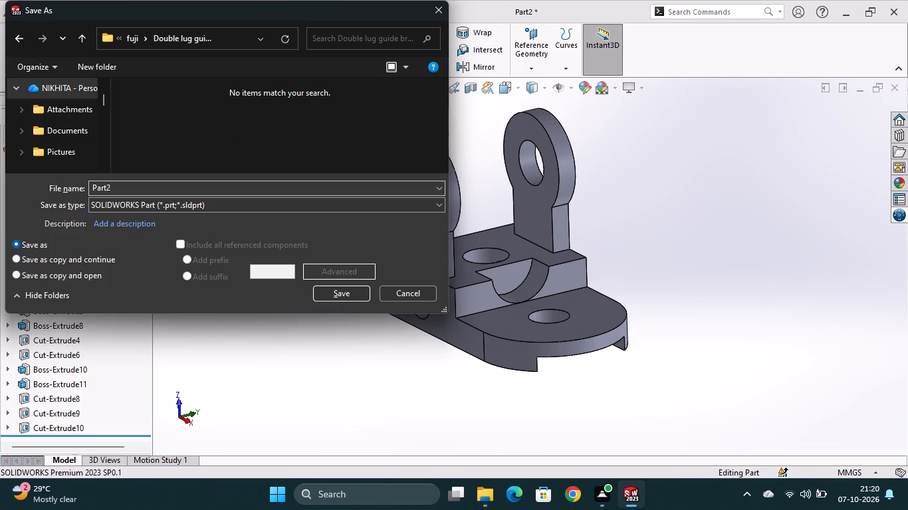
# Name the file "Double lug guide bracket" without the .jpeg ending and save it as a SOLIDWORKS part.
pyautogui.moveTo(134, 189); pyautogui.dragTo(113, 192)
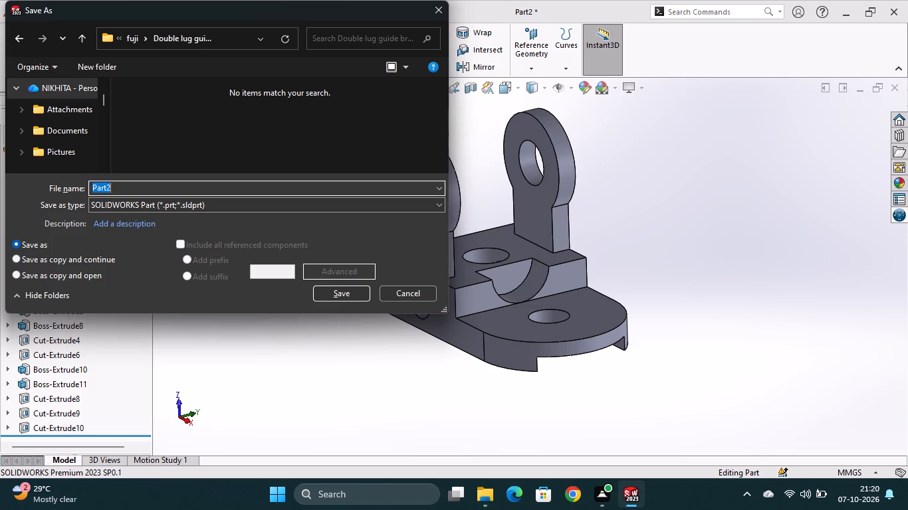
pyautogui.press('BackSpace')
pyautogui.press('d')
pyautogui.press('BackSpace')
pyautogui.press('BackSpace')
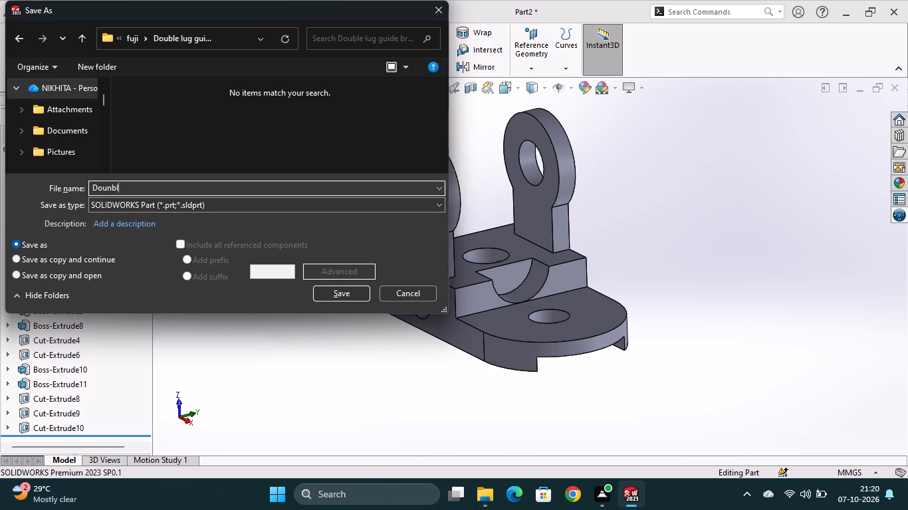
pyautogui.press('BackSpace')
pyautogui.press('BackSpace')
pyautogui.press('BackSpace')
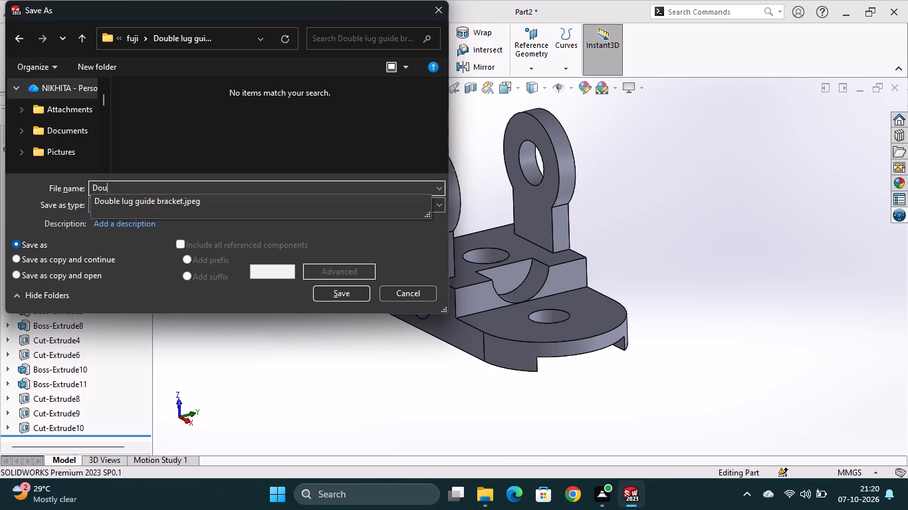
pyautogui.click(151, 199)
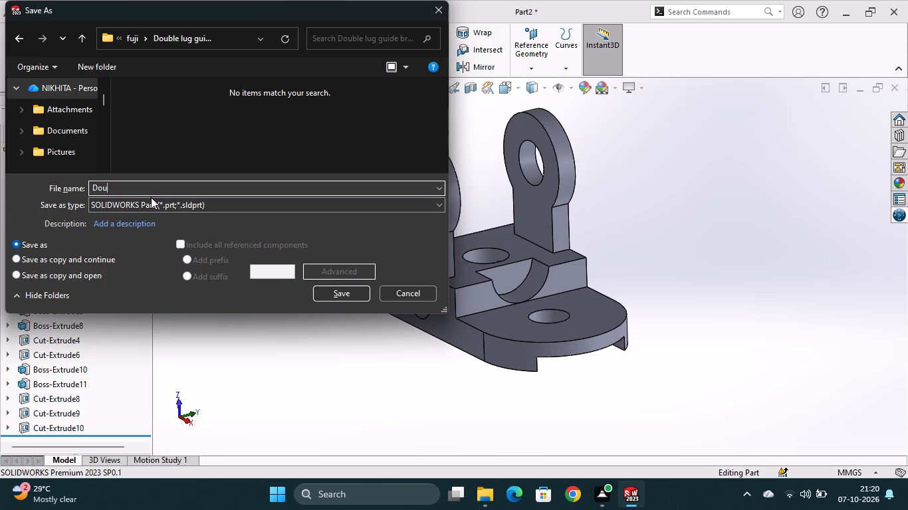
pyautogui.doubleClick(211, 189)
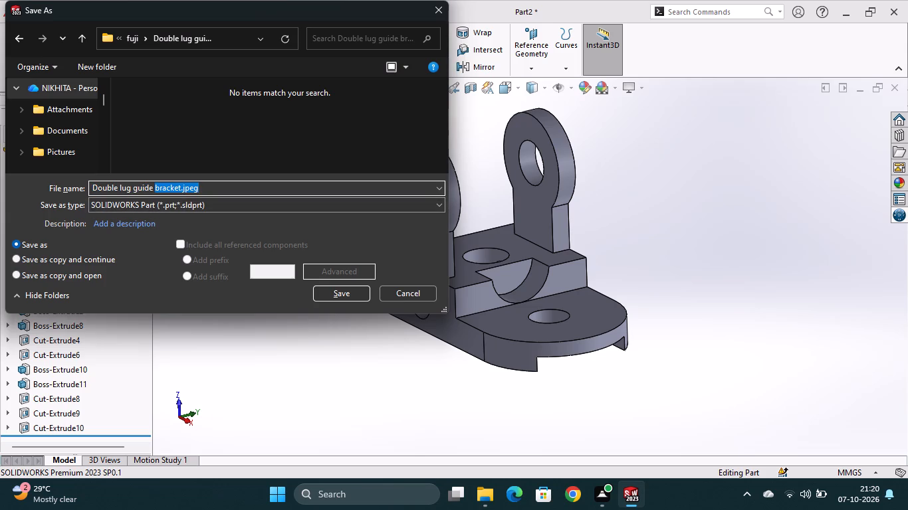
pyautogui.click(211, 187)
pyautogui.click(211, 187)
pyautogui.click(211, 187)
pyautogui.press('BackSpace')
pyautogui.press('BackSpace')
pyautogui.press('BackSpace')
pyautogui.press('BackSpace')
pyautogui.press('BackSpace')
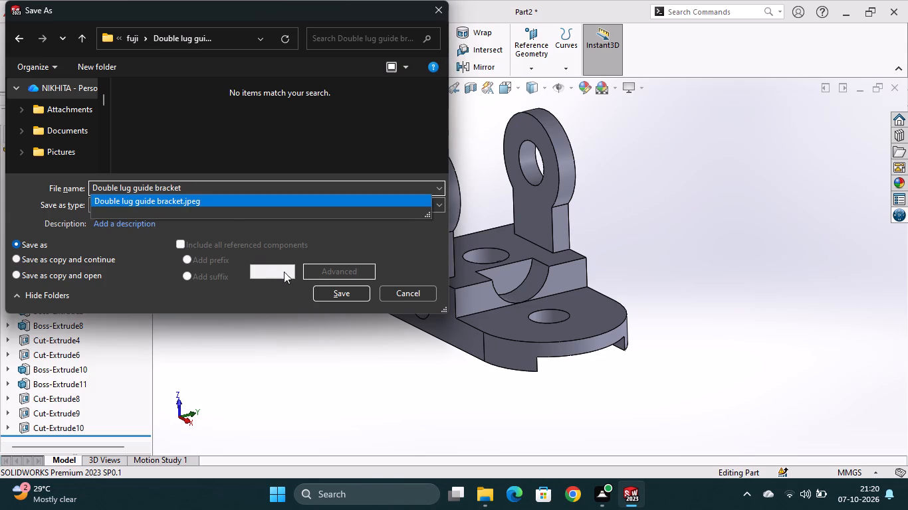
pyautogui.click(326, 294)
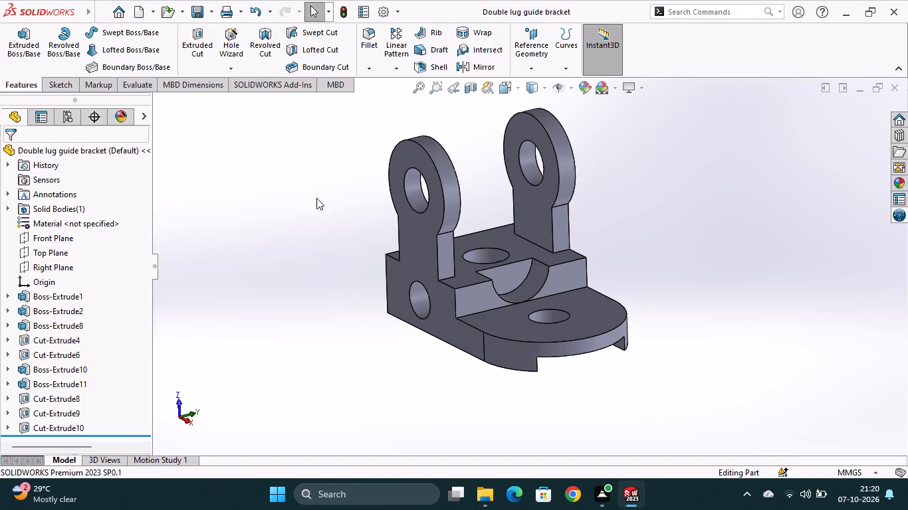
# Save a PDF copy of the bracket as "Double lug guide bracket" in the same folder.
pyautogui.click(208, 10)
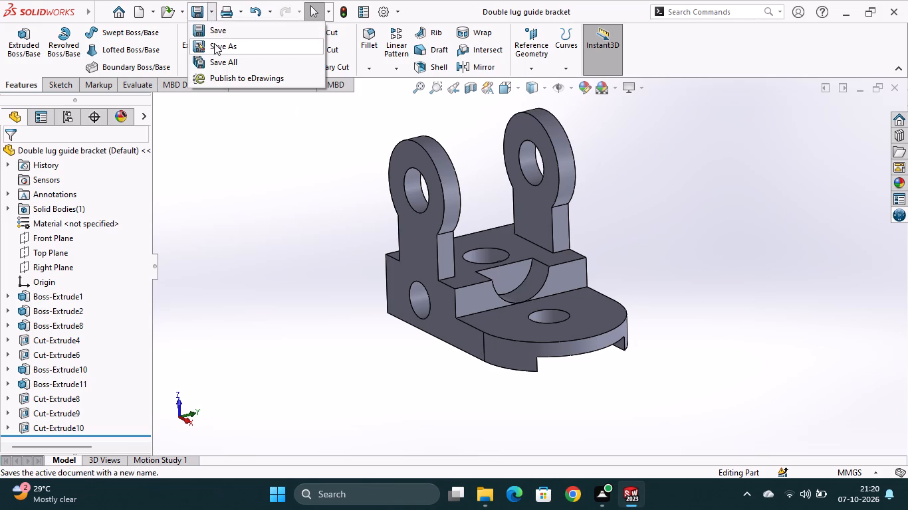
pyautogui.click(214, 46)
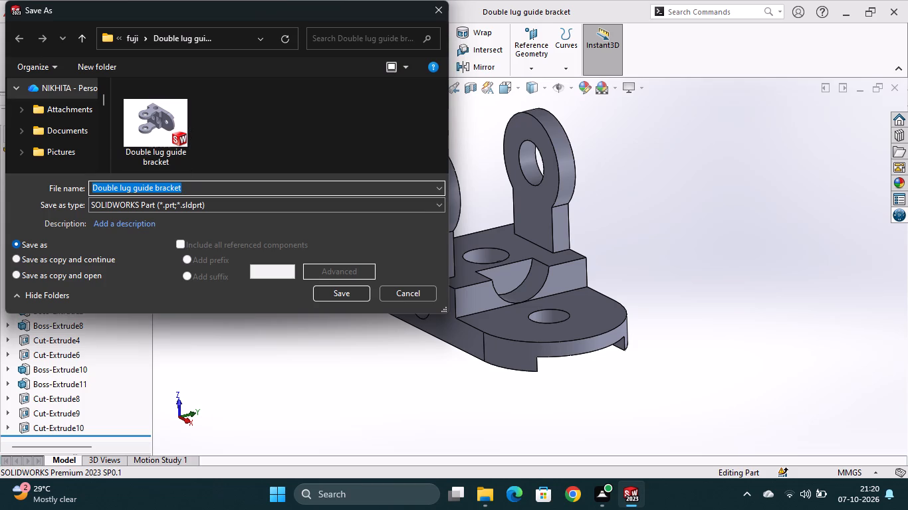
pyautogui.click(330, 295)
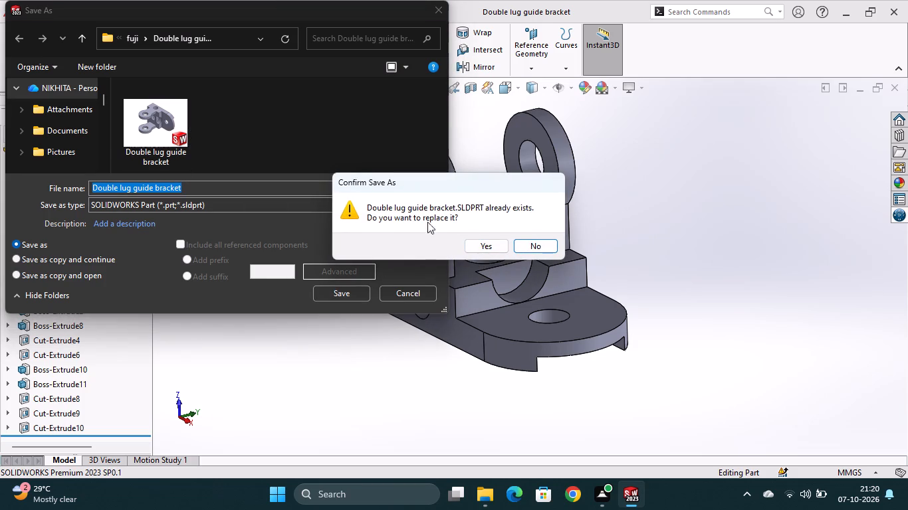
pyautogui.click(522, 247)
pyautogui.click(204, 207)
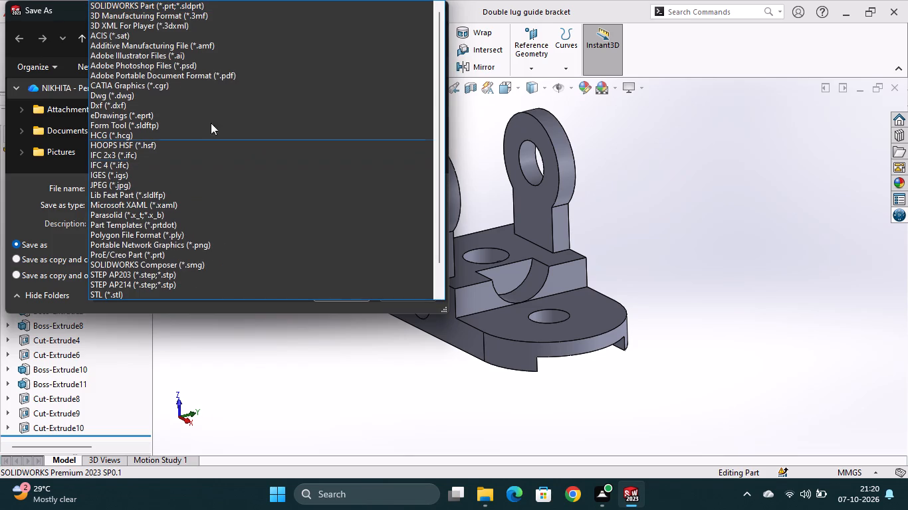
pyautogui.click(239, 74)
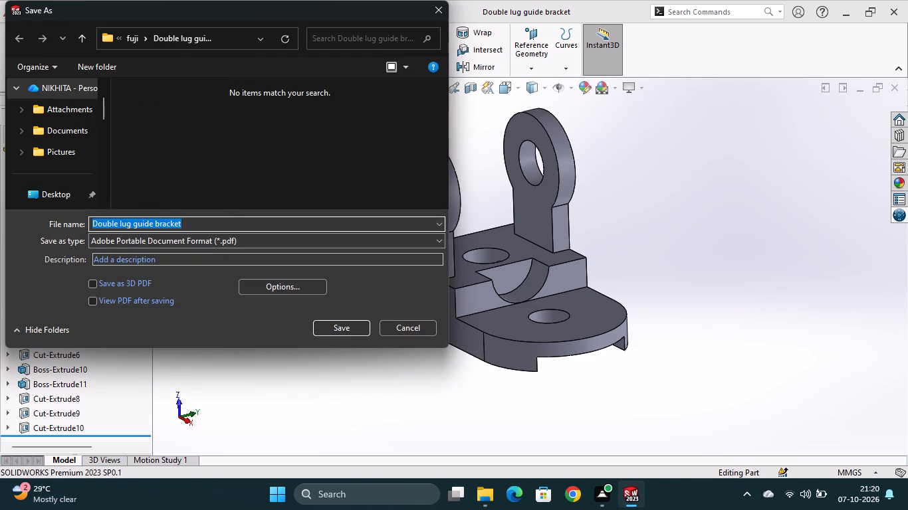
pyautogui.click(339, 333)
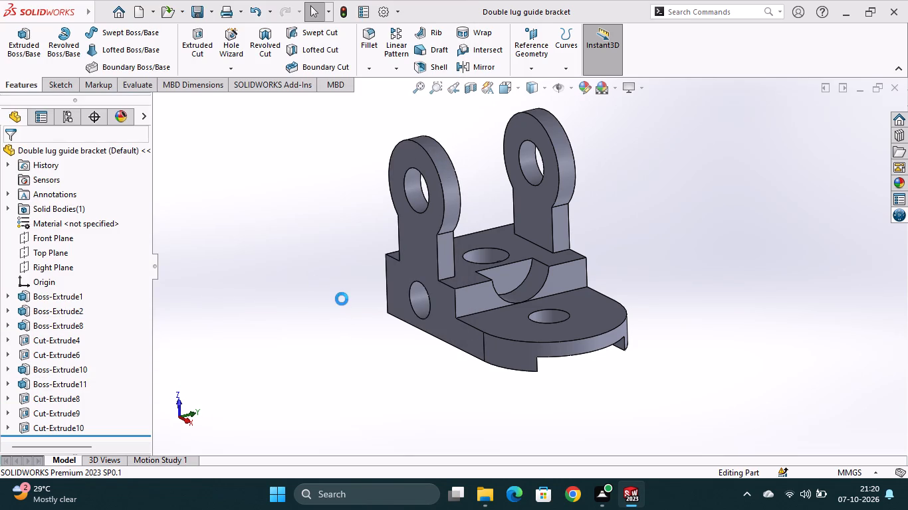